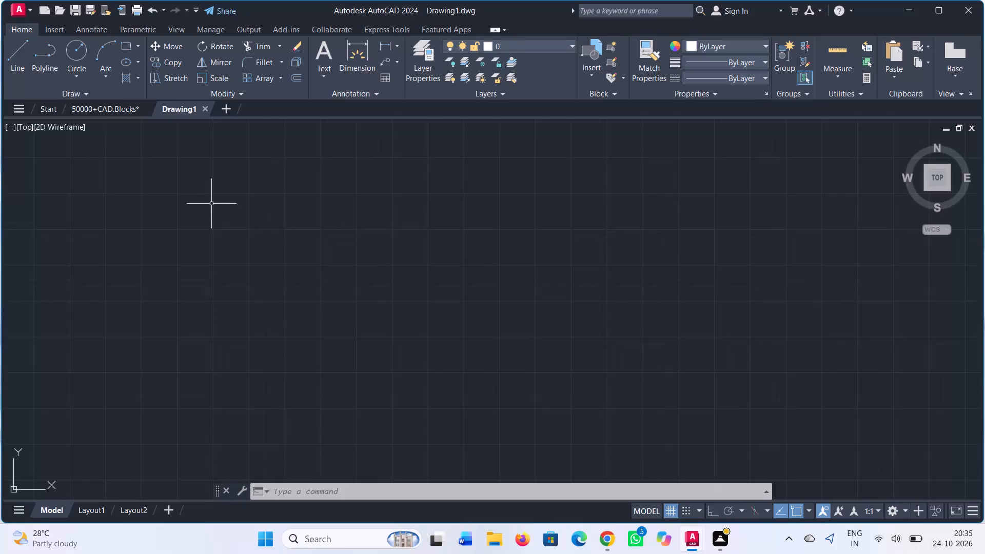
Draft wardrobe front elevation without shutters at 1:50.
Set the UCS icon to Noorigin so it stays away from the drawing origin.
middle_click_drag(231, 213, 305, 238)
middle_click_drag(270, 223, 248, 228)
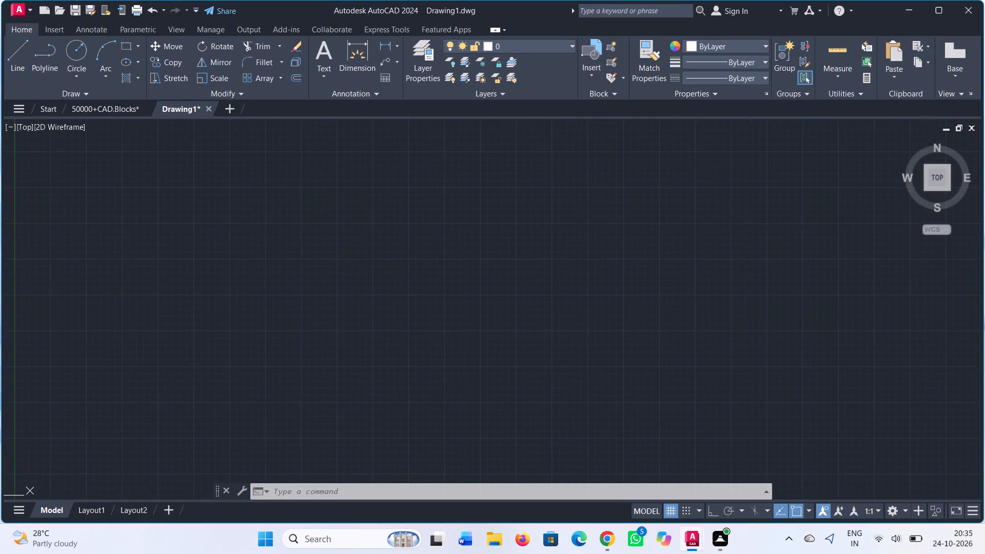
scroll(293, 224, "down", 1)
middle_click_drag(295, 225, 318, 215)
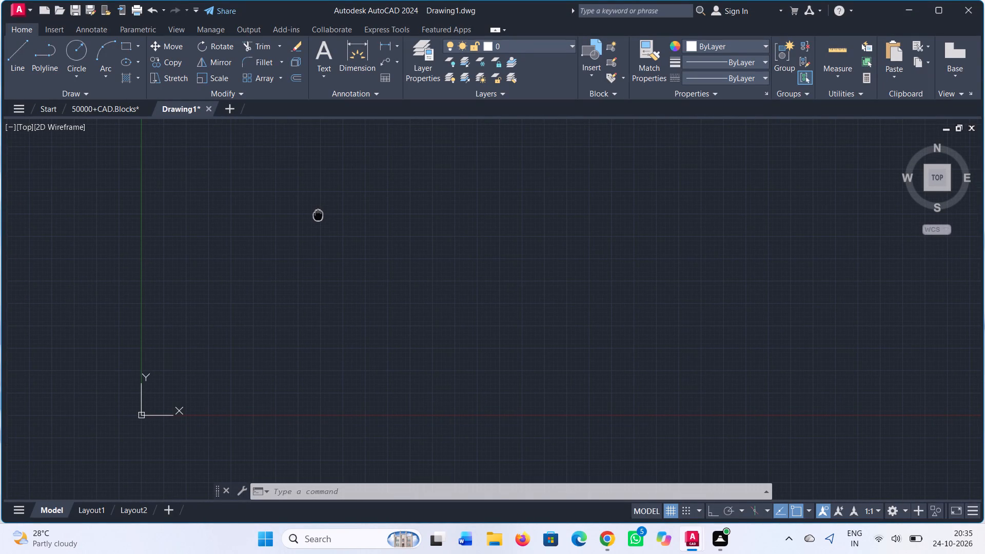
type("ucsicon")
key("Return")
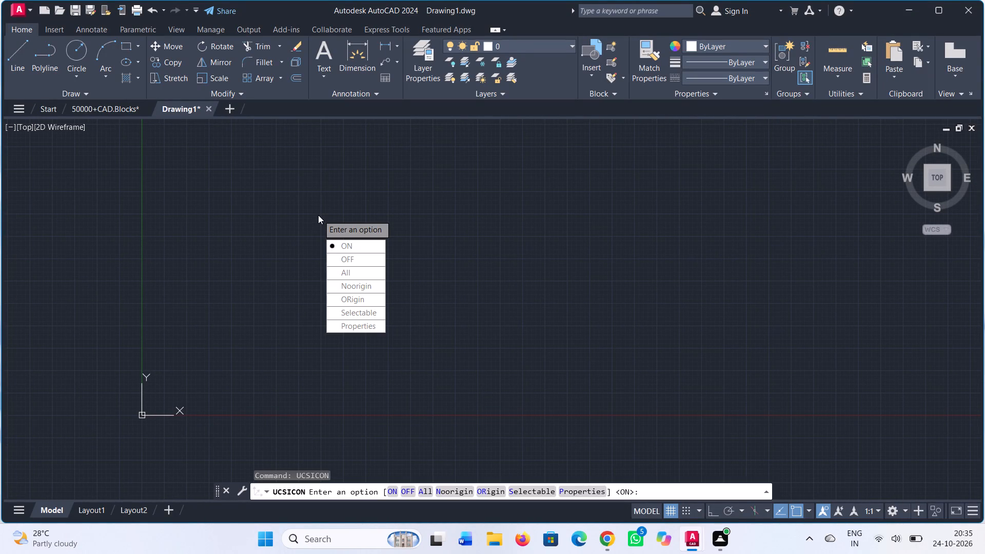
type("no")
key("Return")
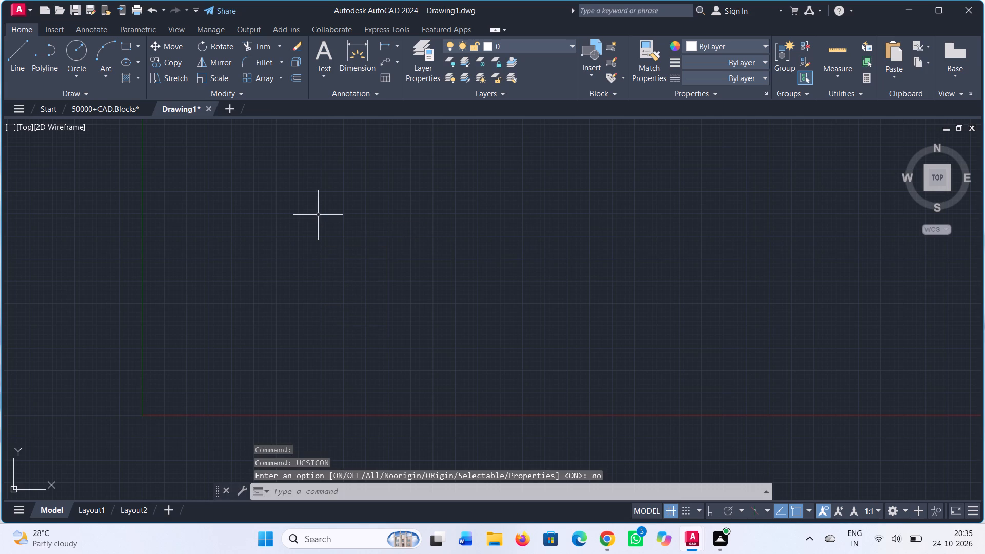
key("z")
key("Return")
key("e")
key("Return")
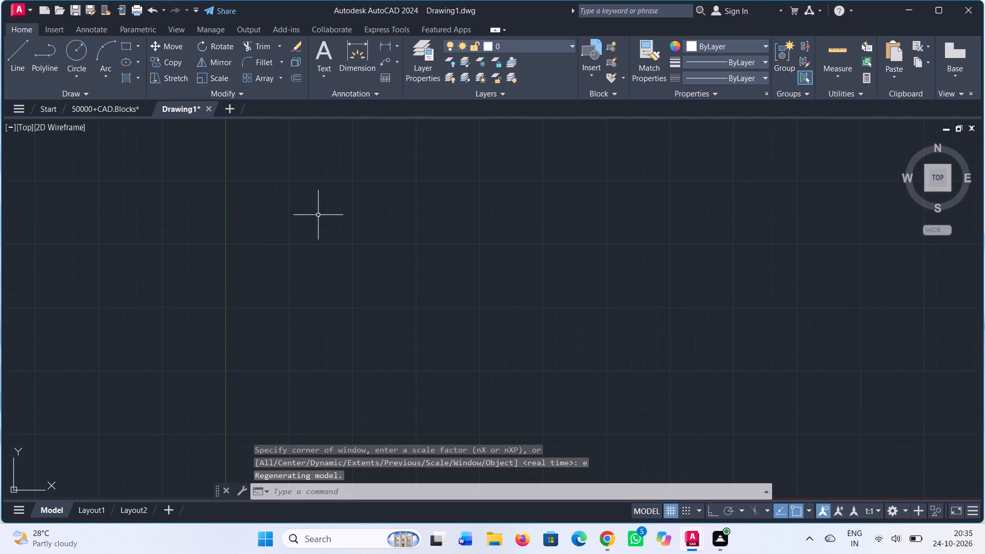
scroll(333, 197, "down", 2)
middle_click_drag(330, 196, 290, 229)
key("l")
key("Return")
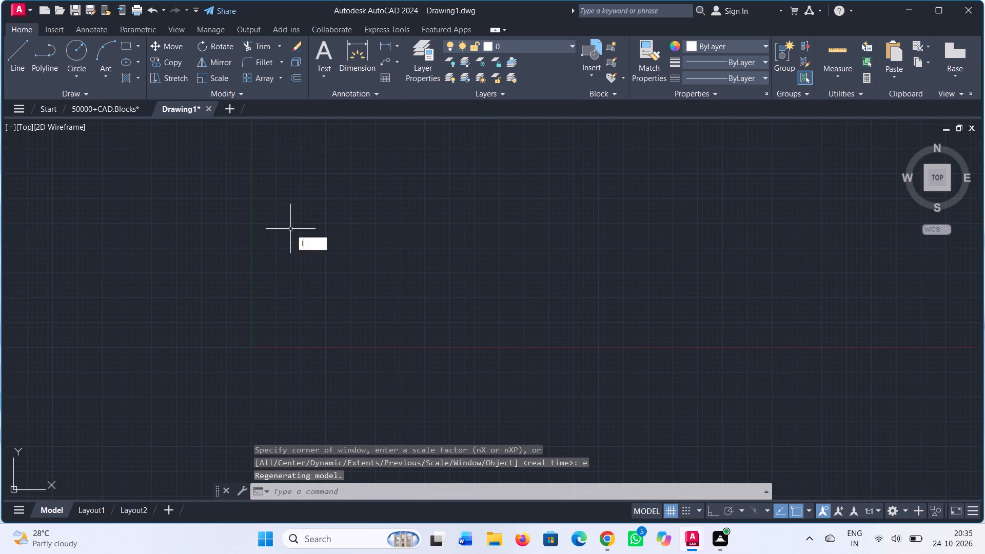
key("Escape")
Draw a rectangle from the origin 0,0, 5600 wide and 2995 high.
type("rec")
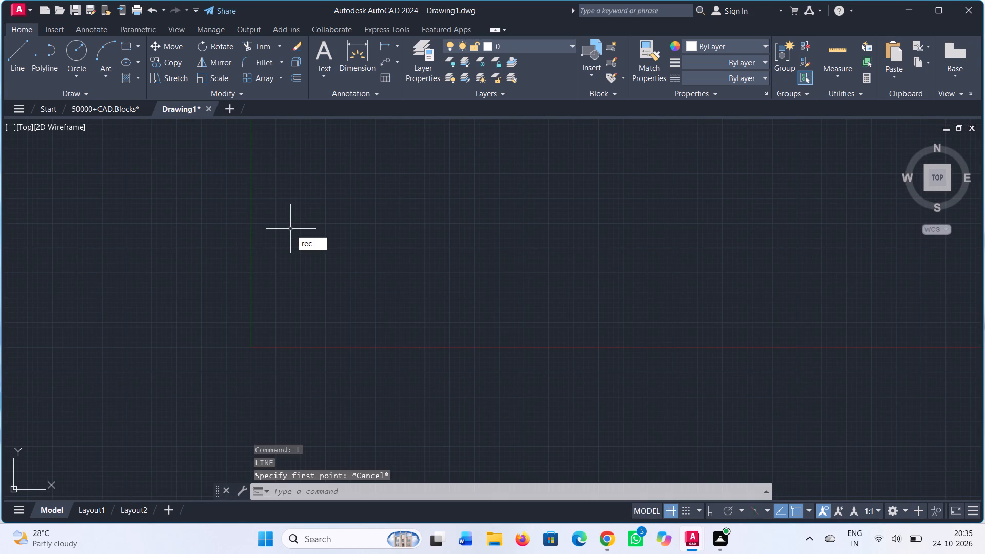
key("Return")
type("0,0")
key("Return")
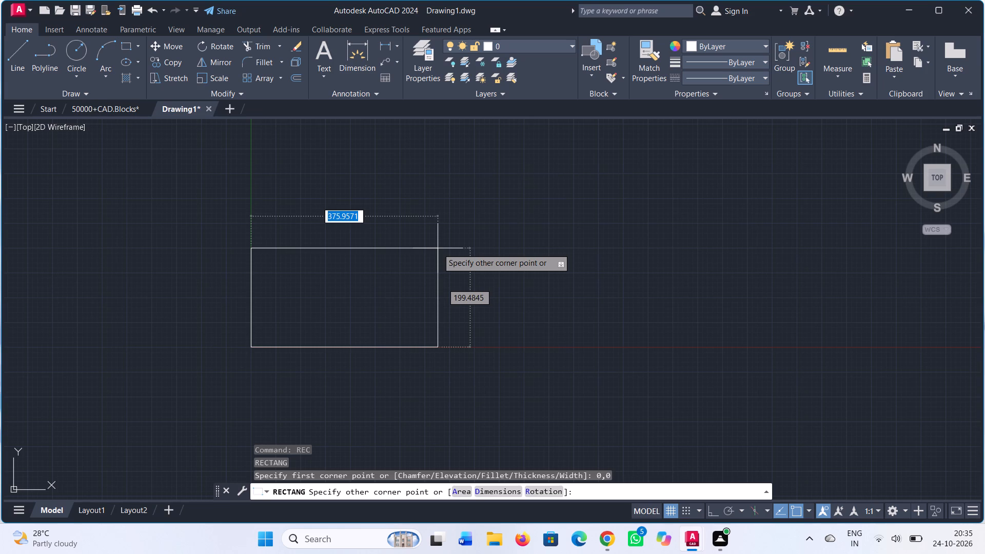
type("5600")
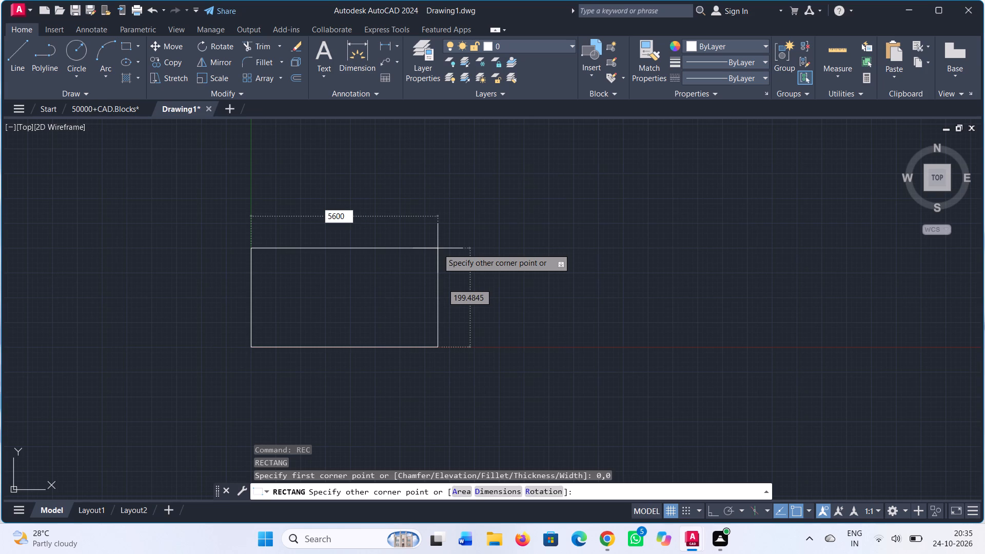
key("comma")
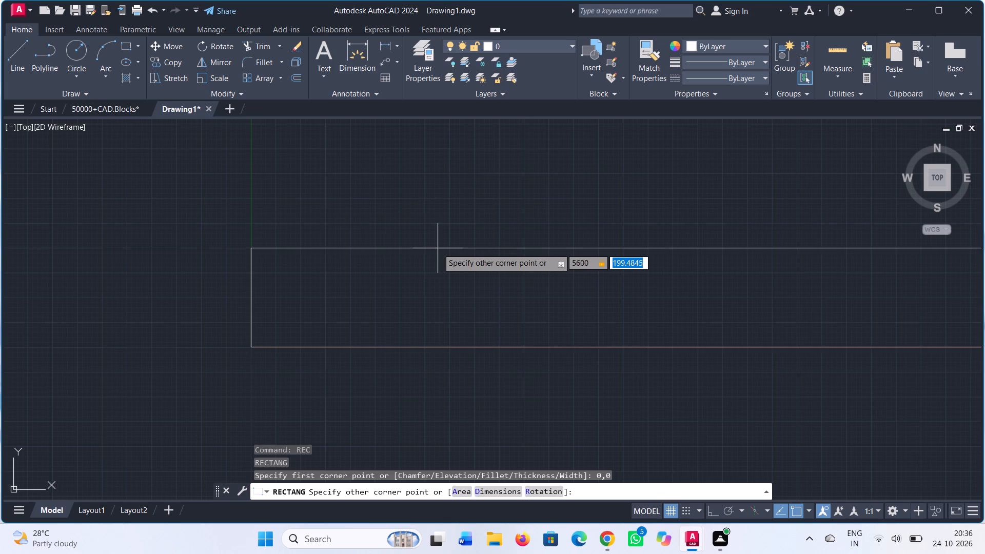
type("2995")
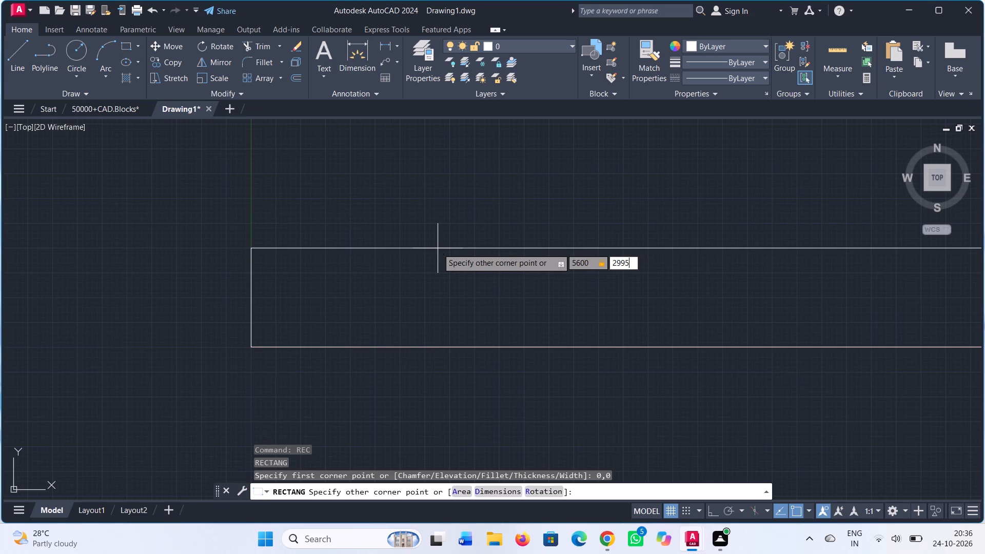
key("Return")
Check the drawing units settings and accept them without changes.
scroll(438, 248, "down", 4)
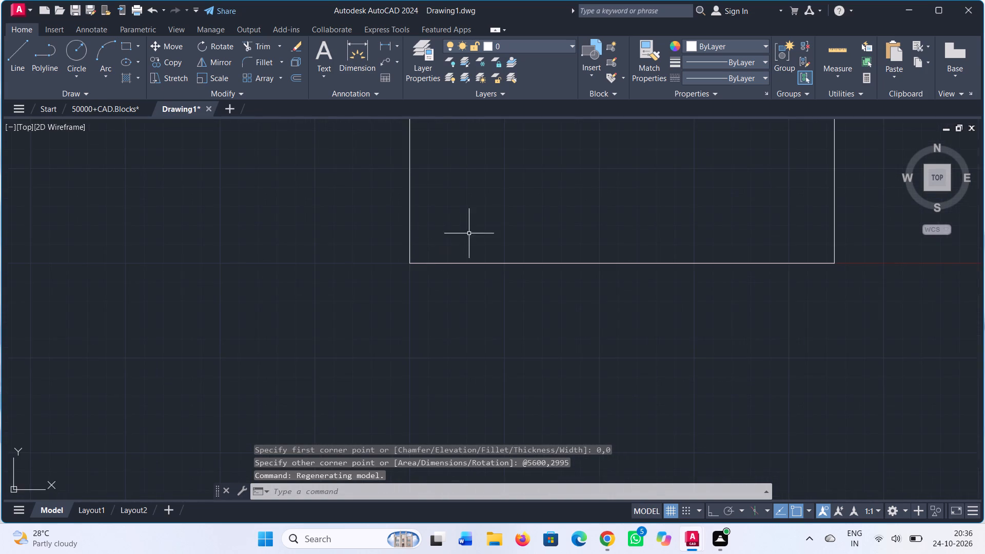
middle_click_drag(470, 232, 369, 373)
middle_click_drag(441, 319, 385, 325)
middle_click_drag(391, 325, 423, 318)
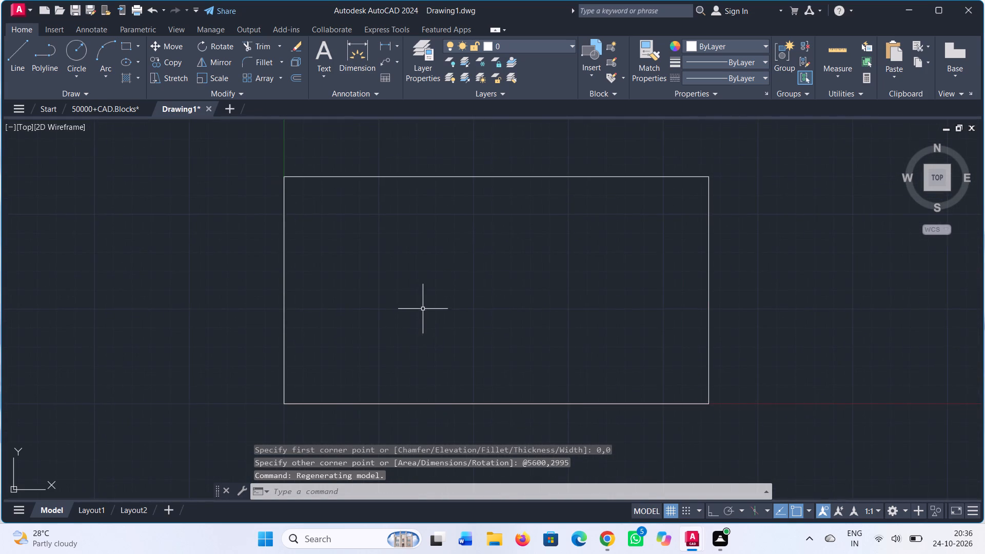
scroll(420, 307, "up", 1)
middle_click_drag(420, 307, 470, 306)
scroll(470, 306, "down", 1)
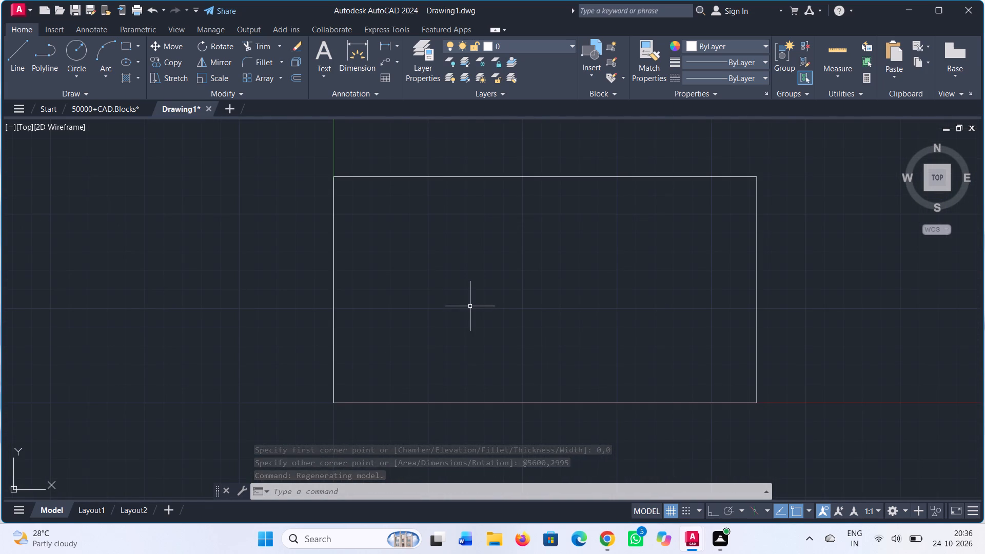
type("un")
key("Return")
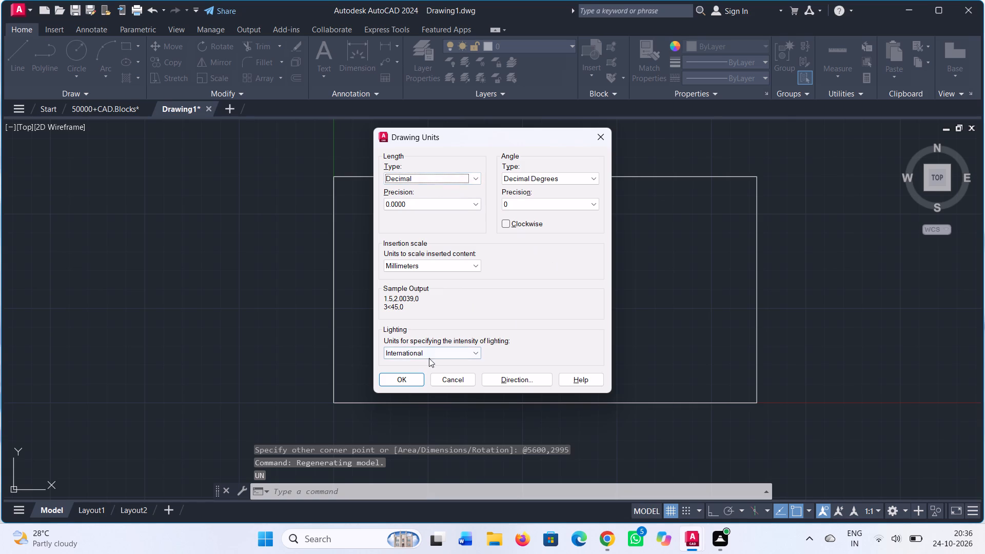
left_click(419, 374)
Explode the 5600 by 2995 rectangle into separate lines.
left_click_drag(306, 136, 323, 177)
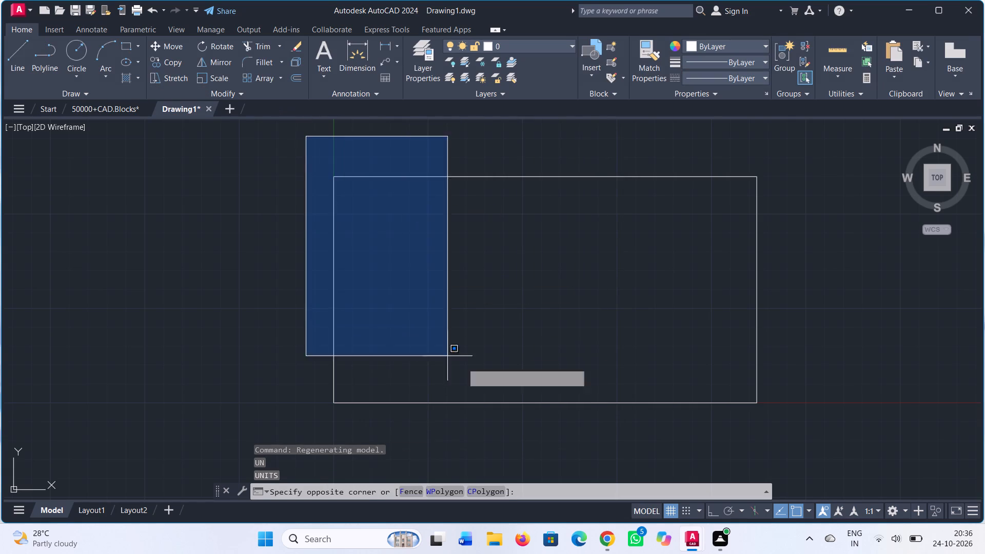
left_click(781, 434)
type("explode")
key("Return")
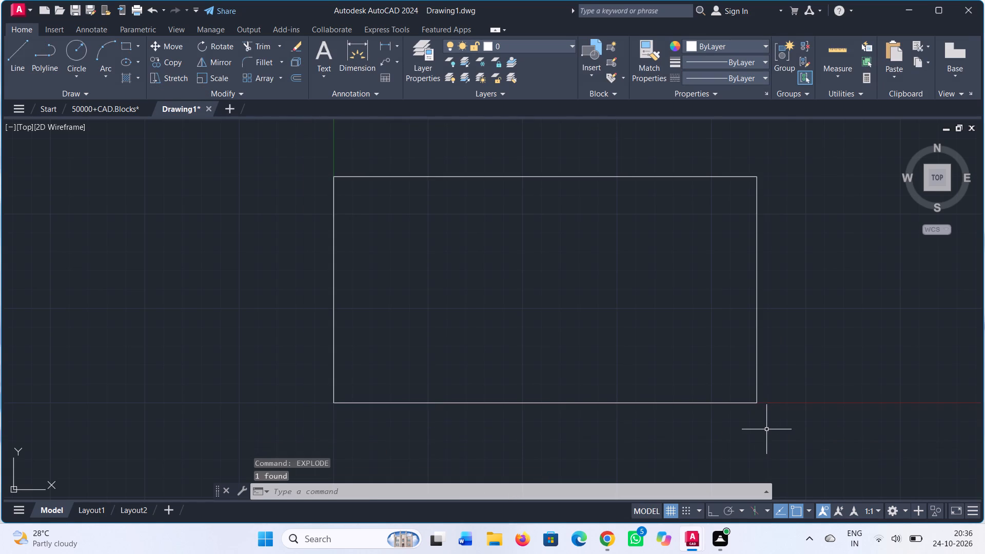
Offset the rectangle's left and right vertical edges inward by 230.
middle_click_drag(596, 368, 530, 371)
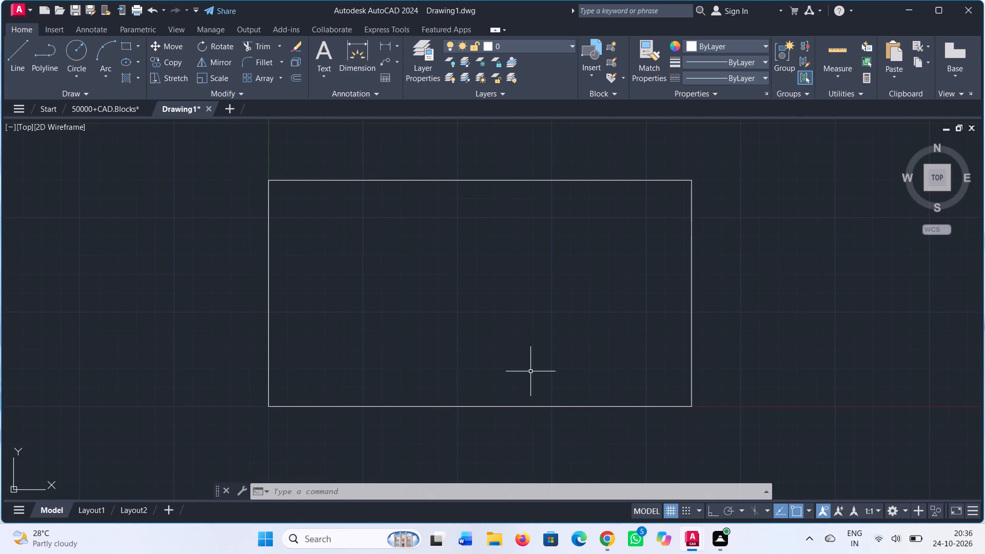
key("Escape")
type("off")
key("Return")
type("230")
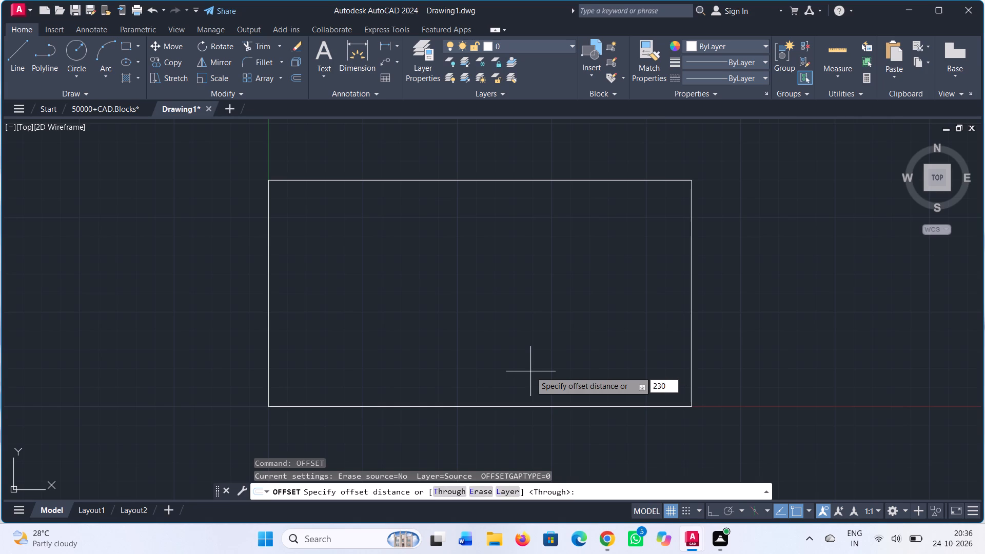
key("Return")
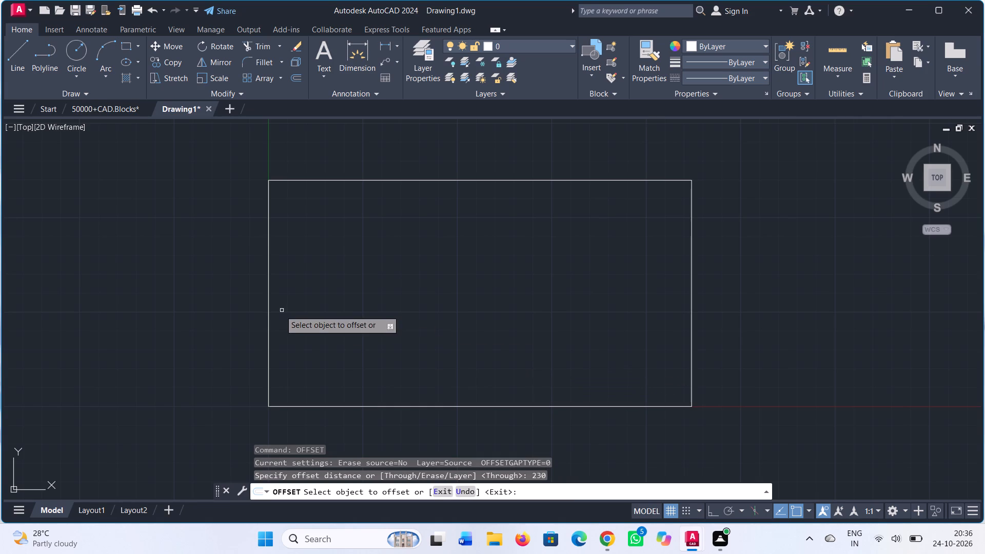
left_click(267, 310)
left_click_drag(343, 309, 350, 309)
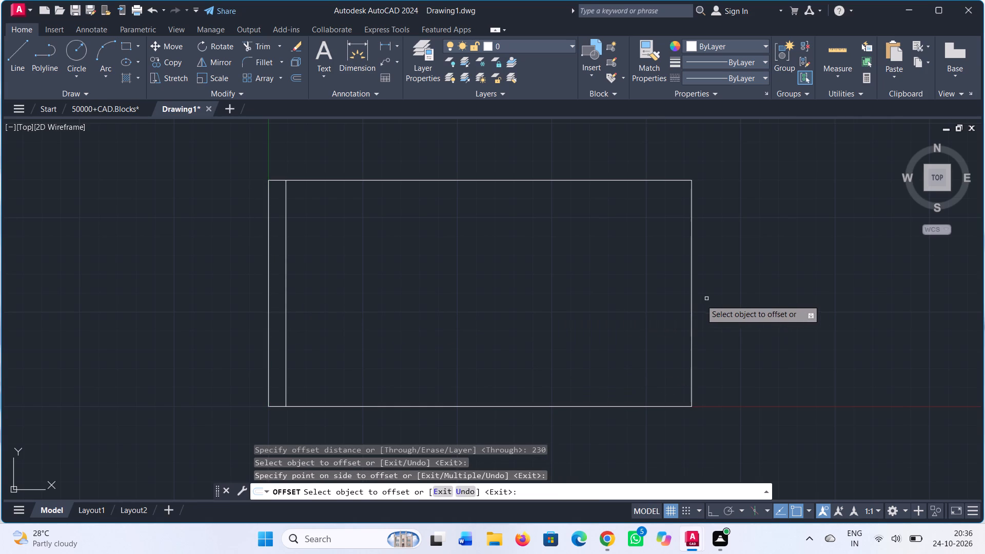
left_click(692, 302)
left_click(625, 308)
key("Escape")
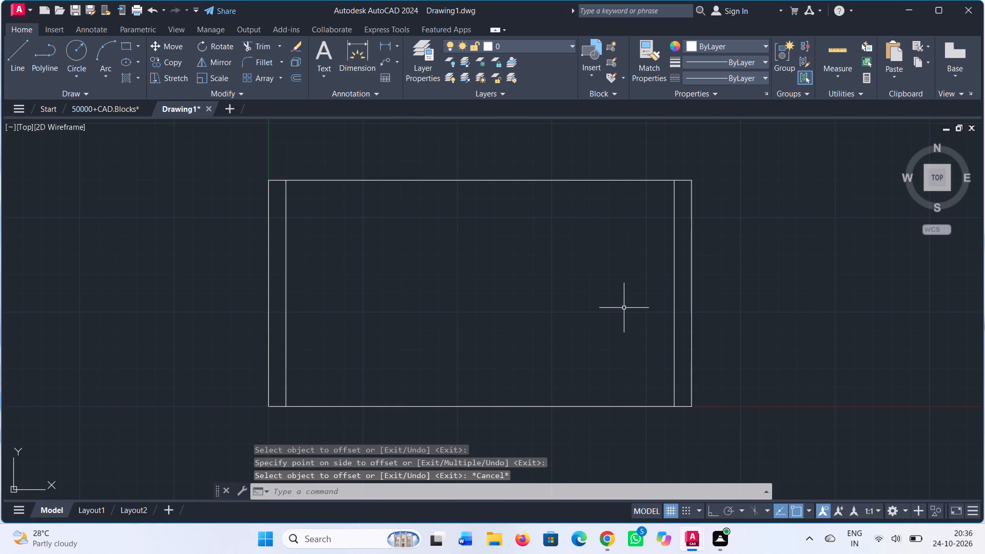
Offset the inner left vertical line by 50 towards the centre of the rectangle.
type("of")
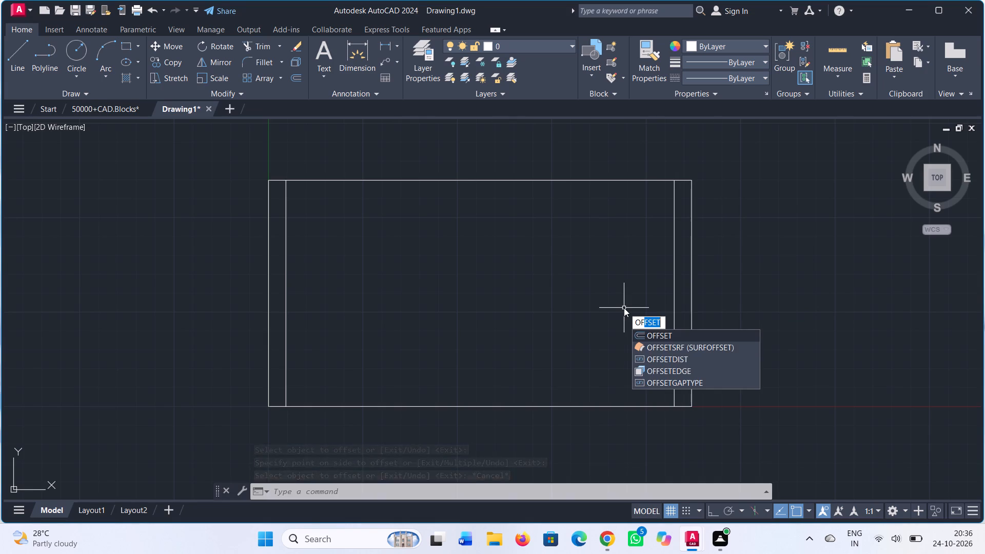
key("Return")
type("50")
key("Return")
left_click(287, 282)
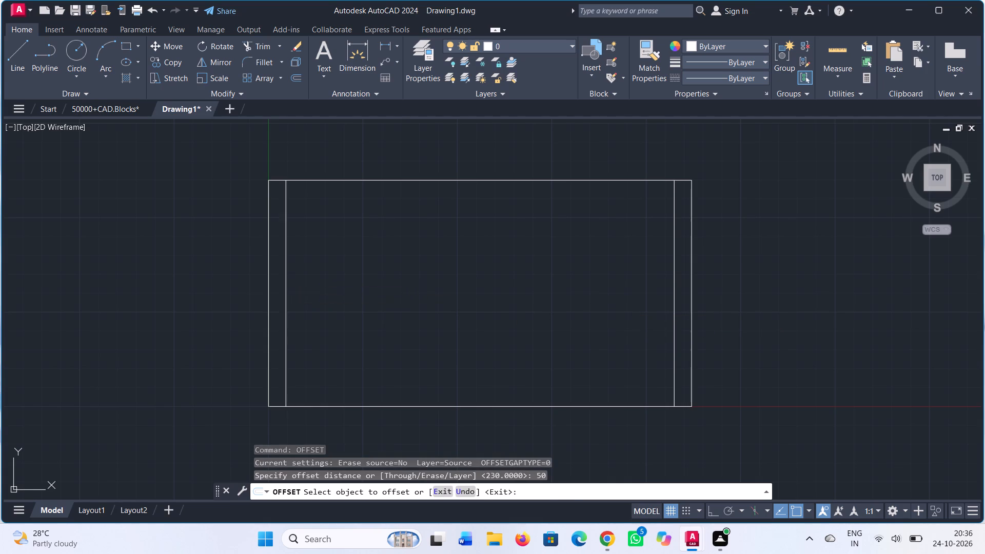
left_click(385, 293)
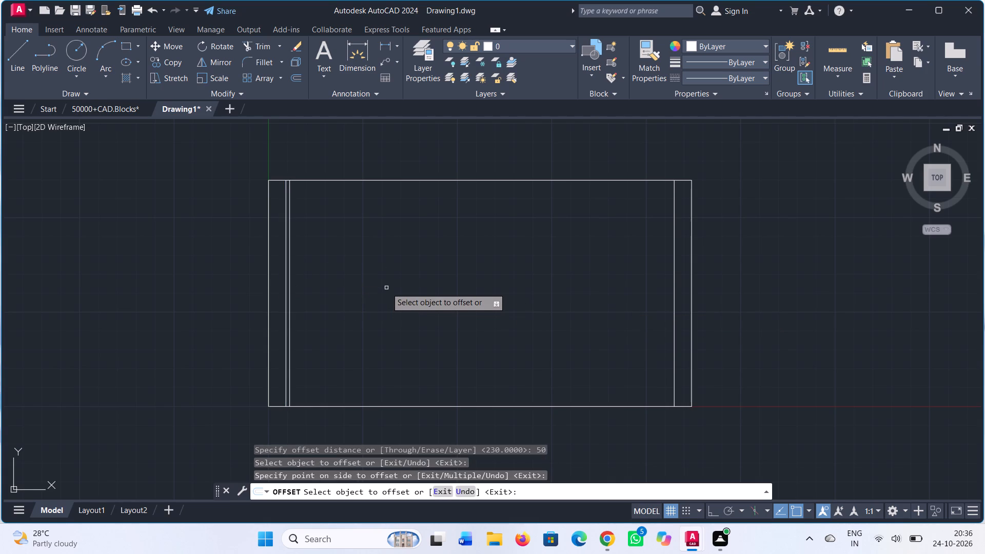
key("Escape")
Offset the inner right vertical line by 61 towards the centre of the rectangle.
type("off")
key("Return")
type("61")
key("Return")
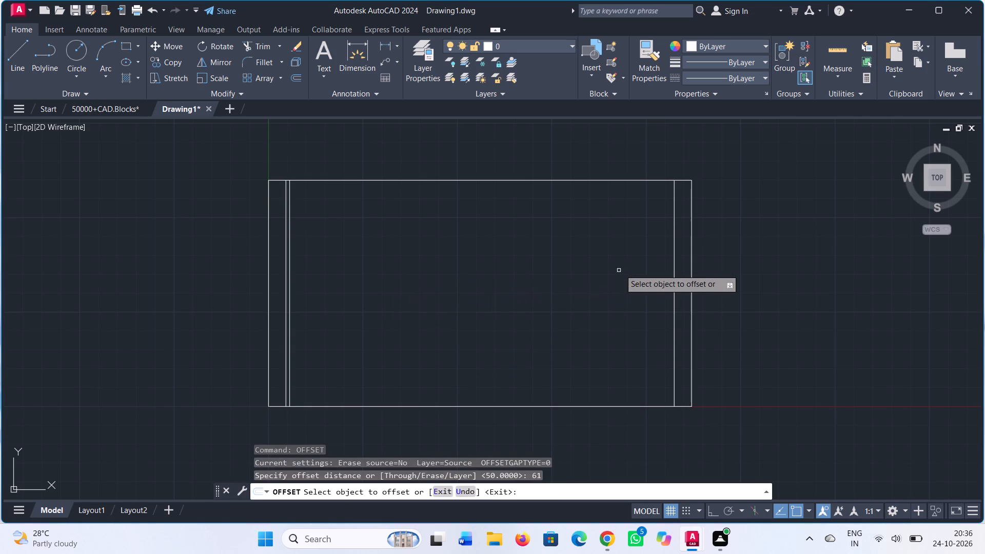
left_click(673, 244)
left_click(615, 245)
key("Escape")
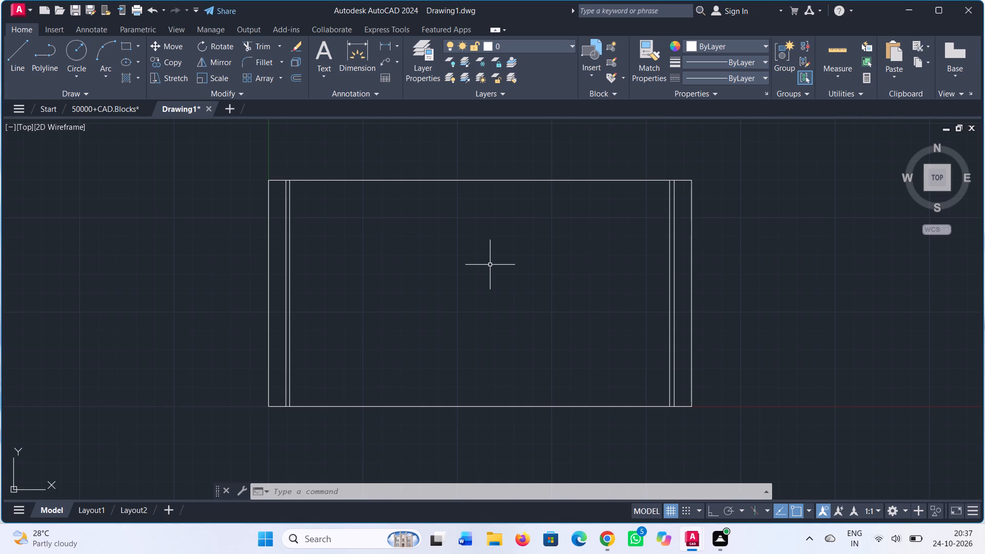
Start another Offset for the lines of the rectangular outline.
key("o")
type("ff")
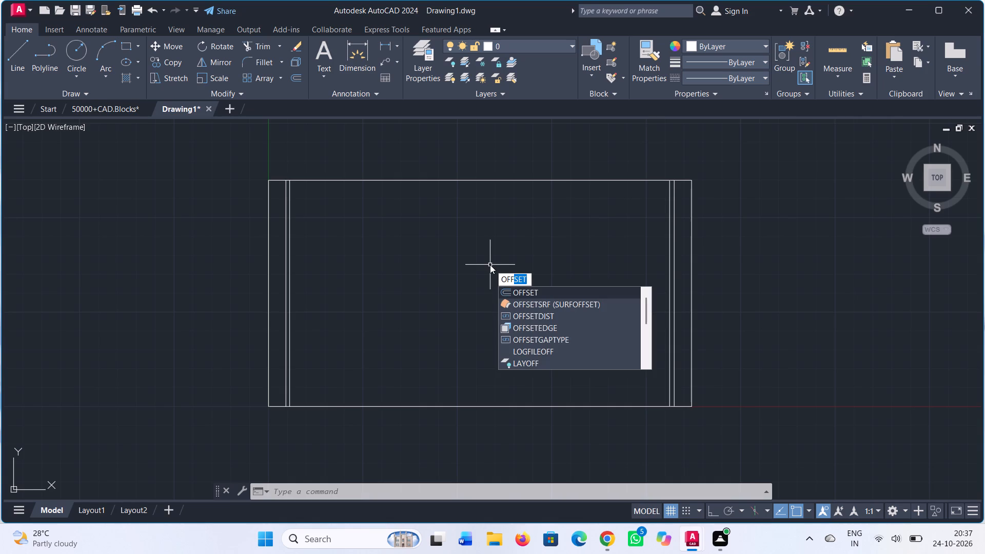
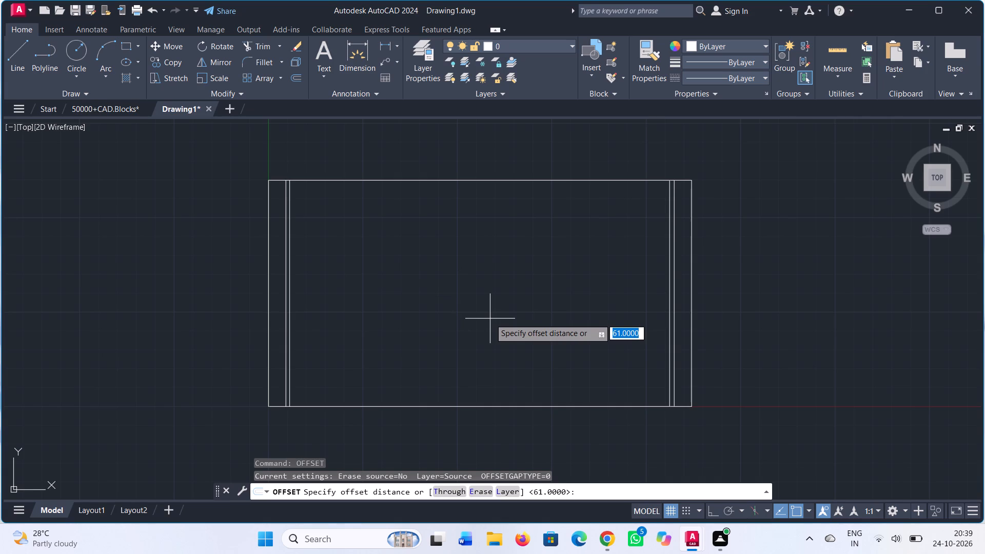
Offset the innermost left vertical line by 929 towards the centre of the rectangle.
key("9")
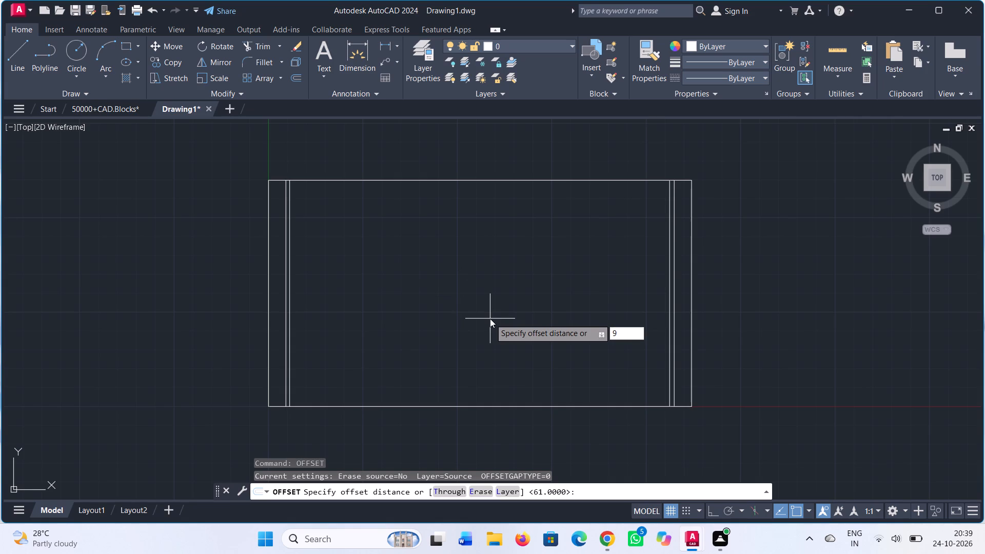
type("29")
key("Return")
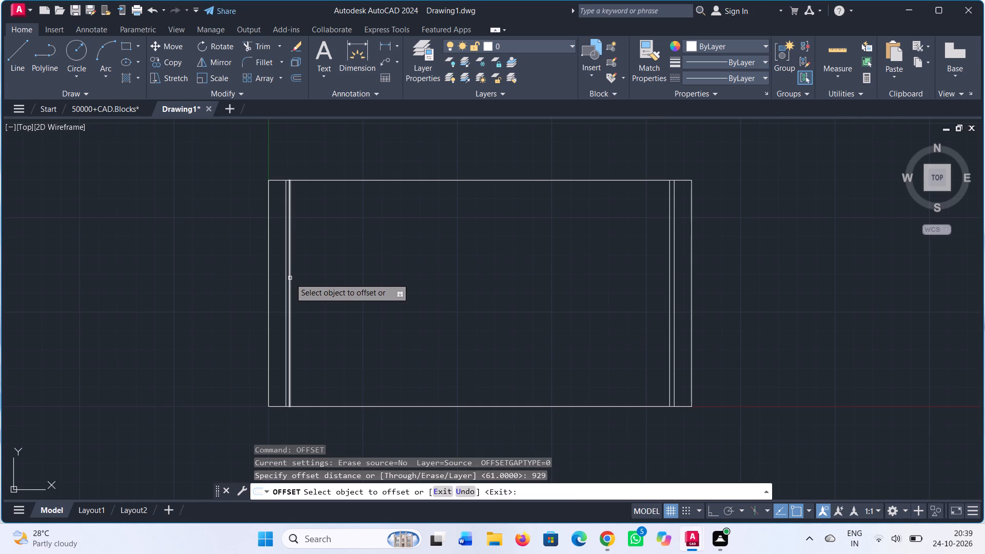
left_click(290, 279)
left_click(461, 316)
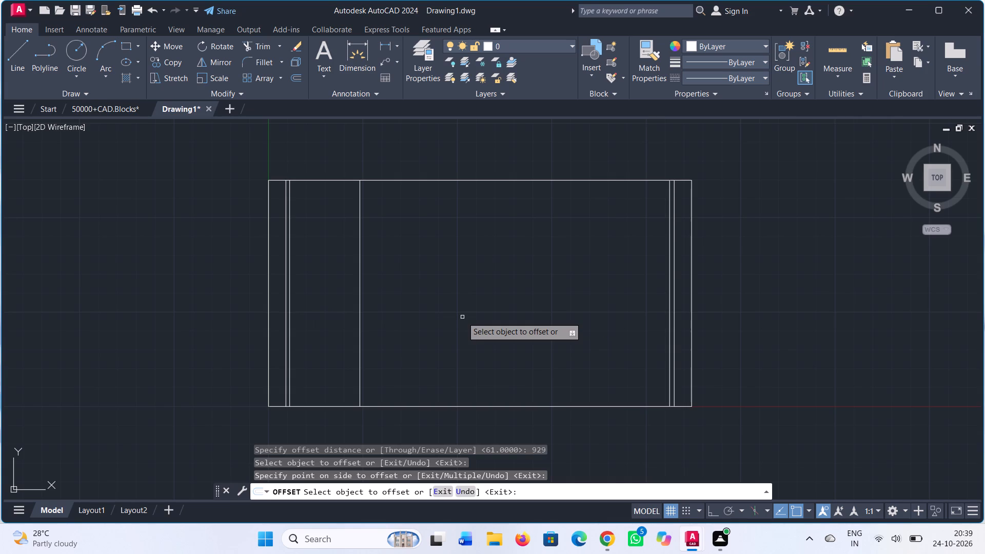
key("Escape")
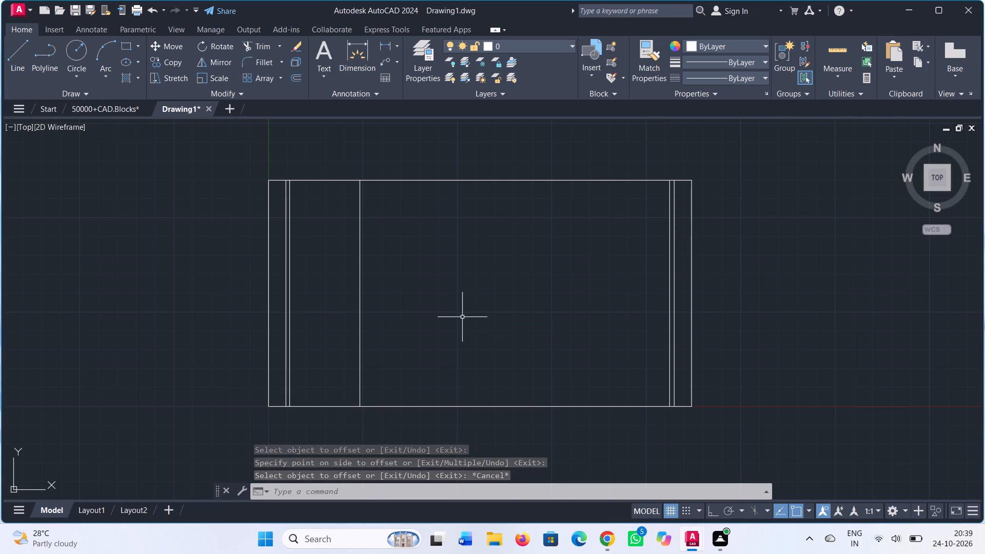
Offset the newest vertical line by 920 towards the right side strip, then repeat the 920 offset from the resulting line.
type("off")
key("Return")
type("46")
key("BackSpace")
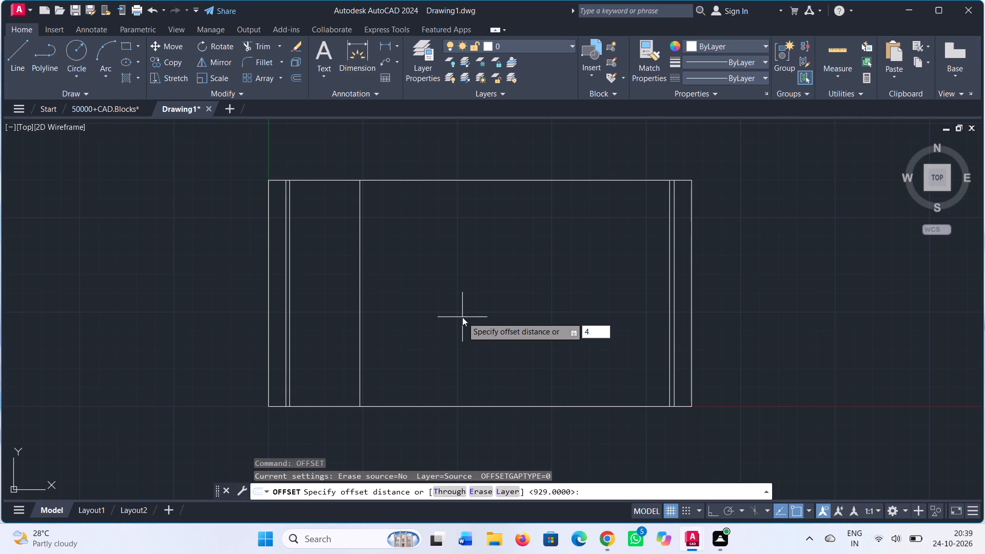
key("BackSpace")
type("920")
key("Return")
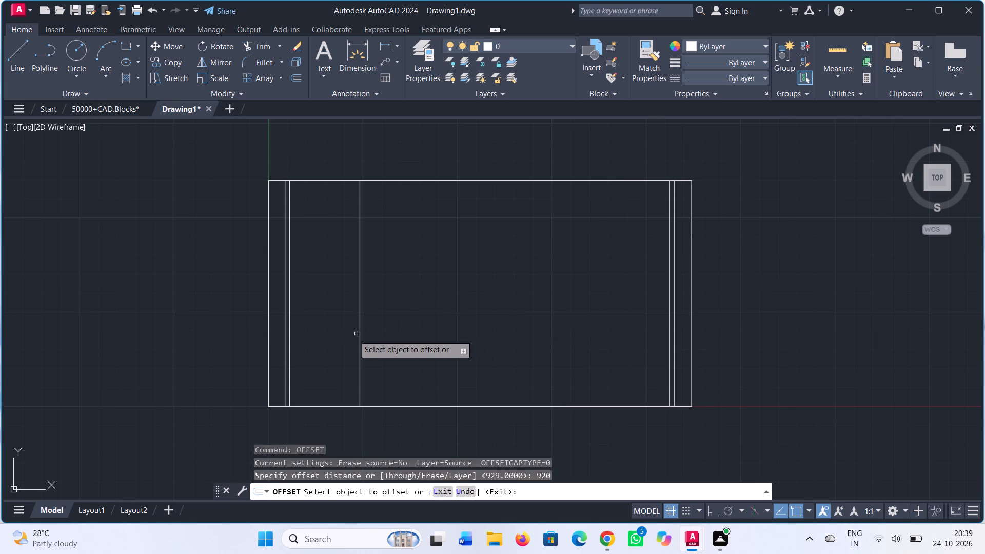
left_click(359, 334)
left_click(513, 339)
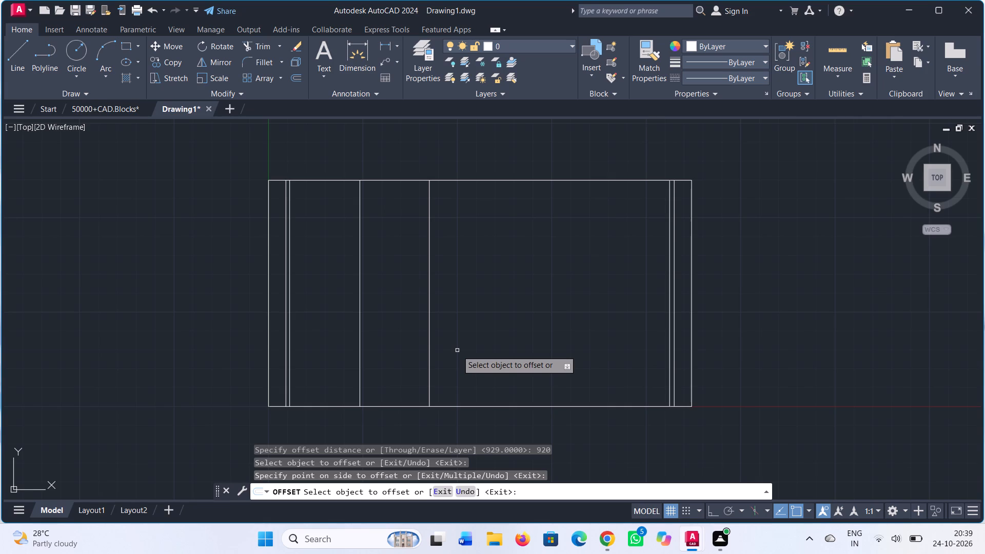
left_click(428, 349)
left_click(593, 358)
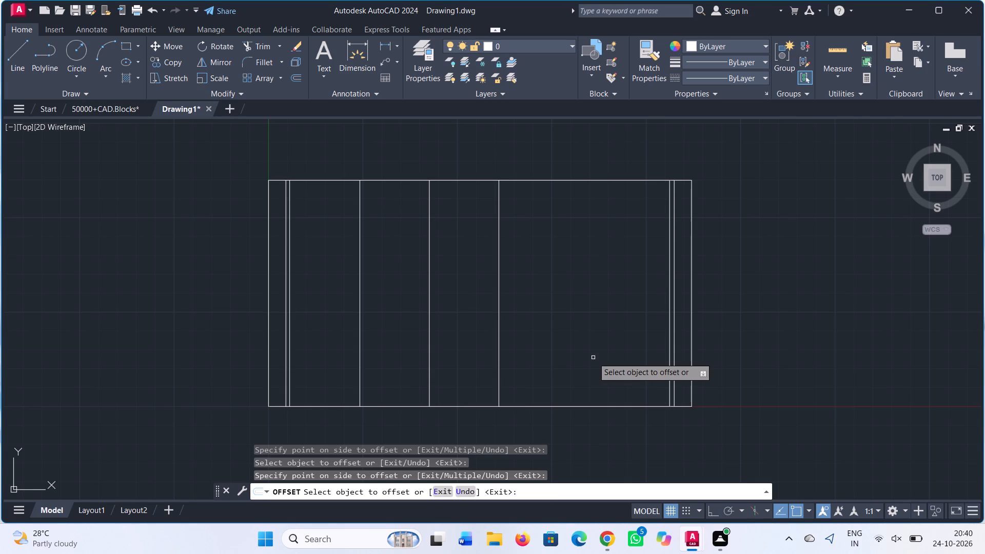
key("Escape")
Offset the last 920-spaced vertical line by 460 towards the right side strip.
type("off")
key("Return")
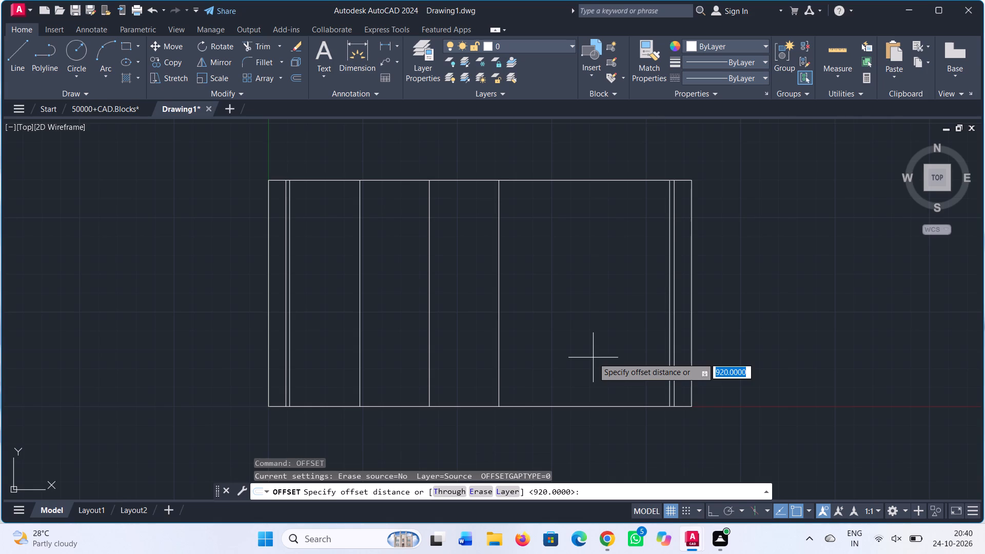
type("460")
key("Return")
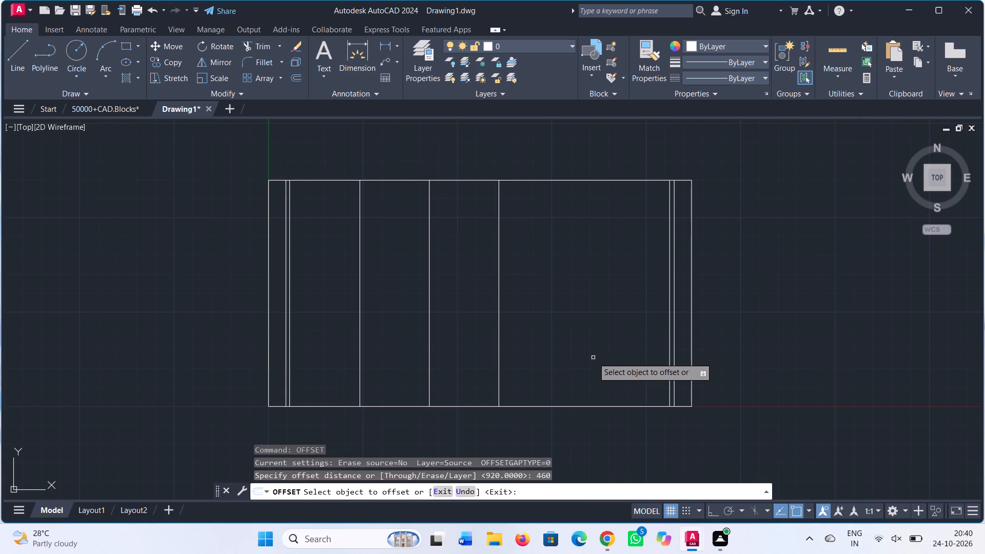
left_click(499, 333)
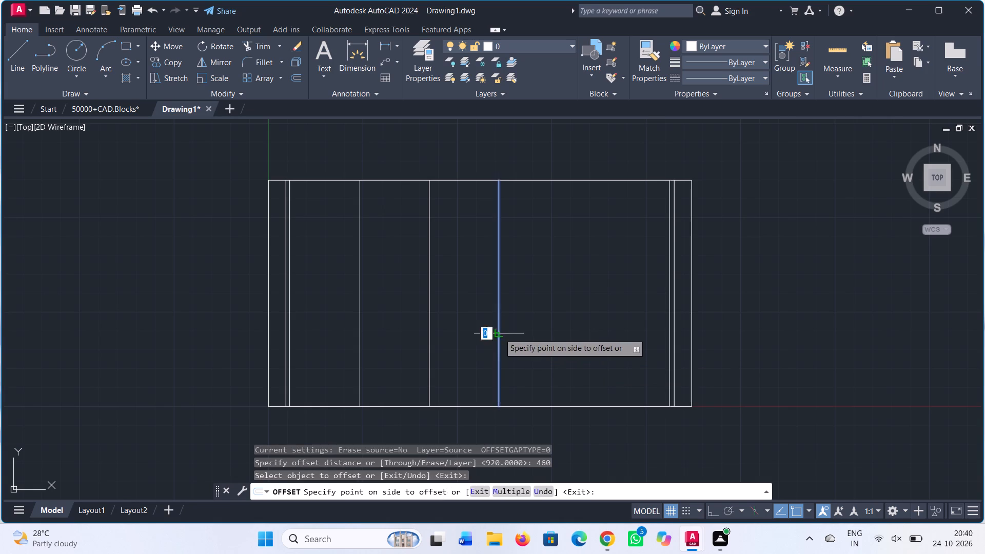
left_click(596, 332)
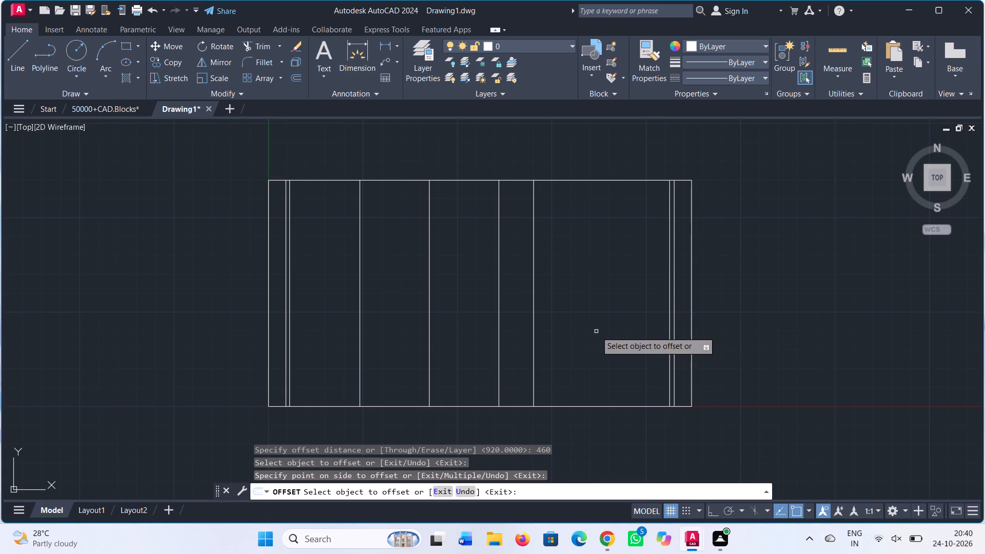
key("Escape")
Measure the width of the remaining bay between the last divider and the inner right vertical lines.
left_click(841, 44)
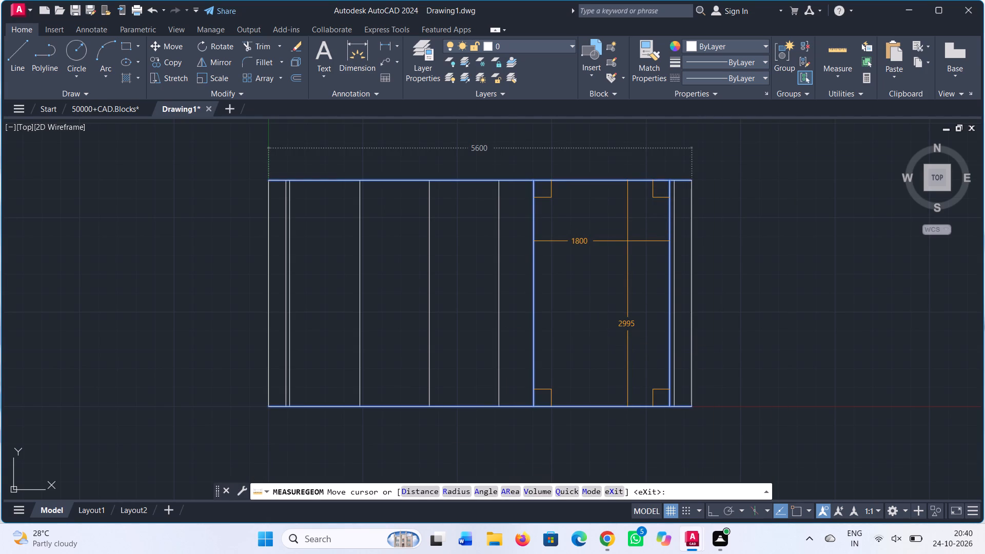
key("Escape")
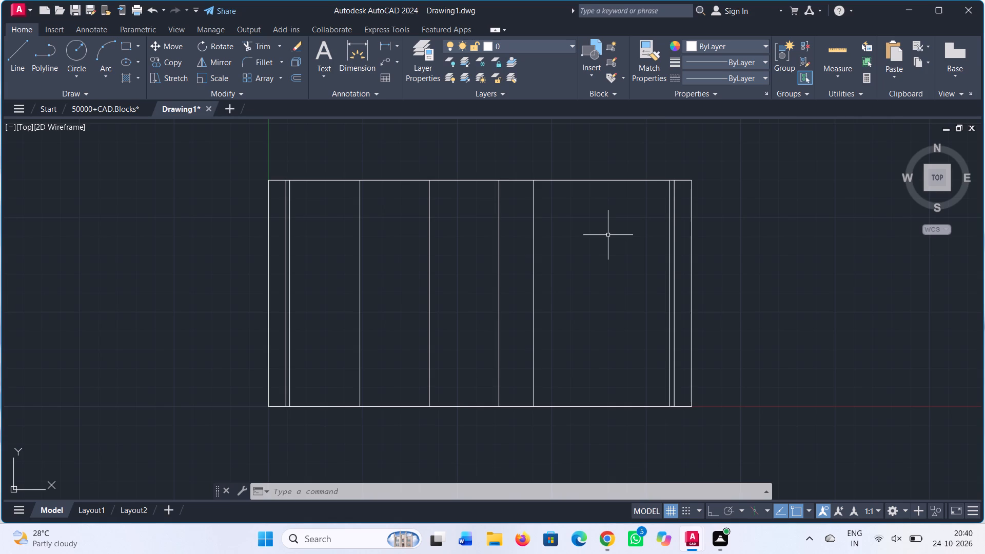
key("Escape")
Offset the rectangle's top edge downward by 95.
type("off")
key("Return")
type("95")
key("Return")
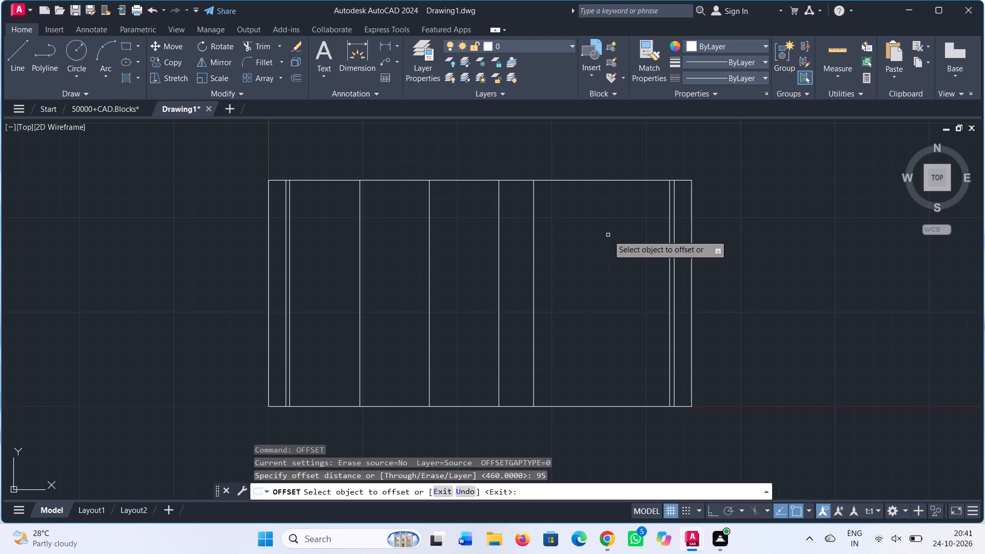
left_click(387, 181)
left_click(391, 218)
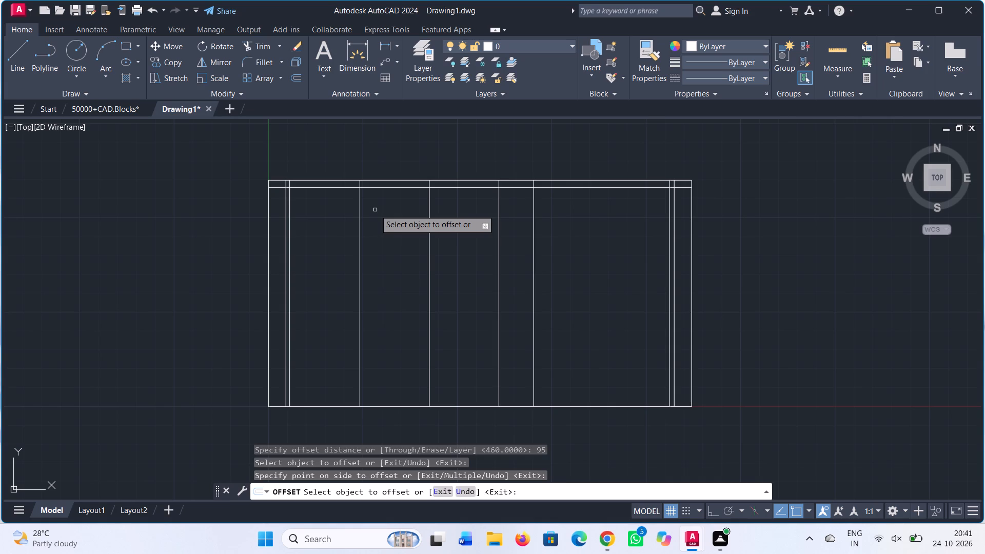
key("Escape")
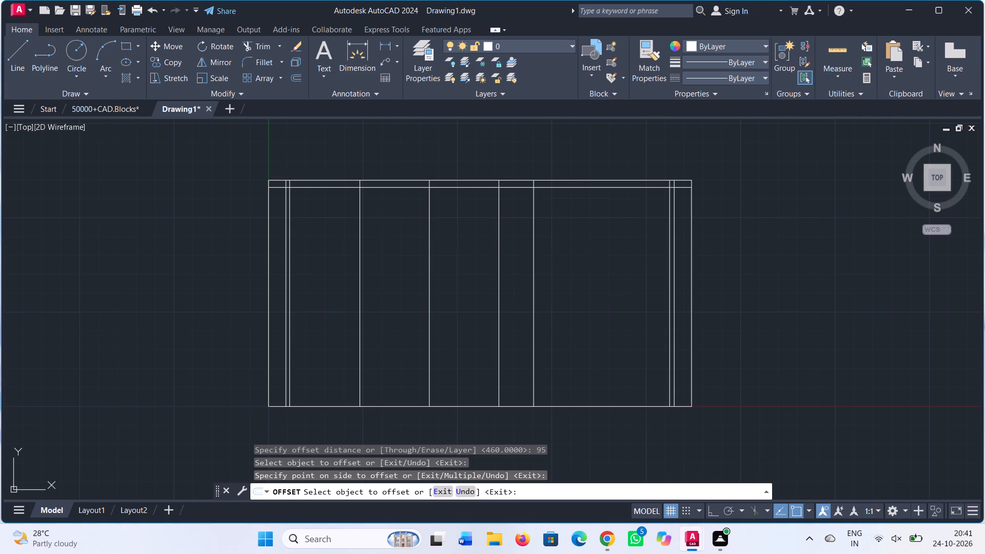
Offset the horizontal line just below the top edge downward by 500.
type("off")
key("Return")
type("50")
key("0")
key("Return")
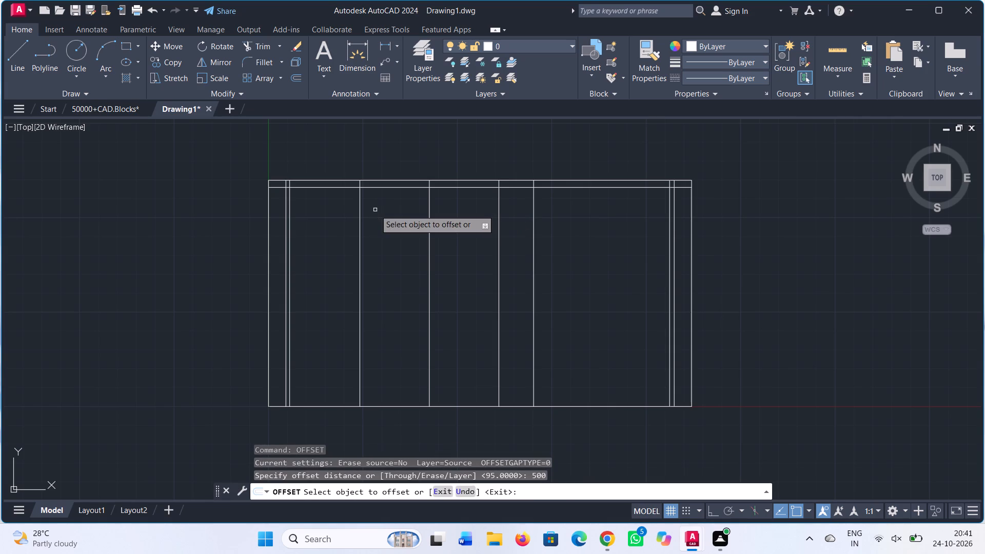
left_click(396, 188)
left_click(409, 263)
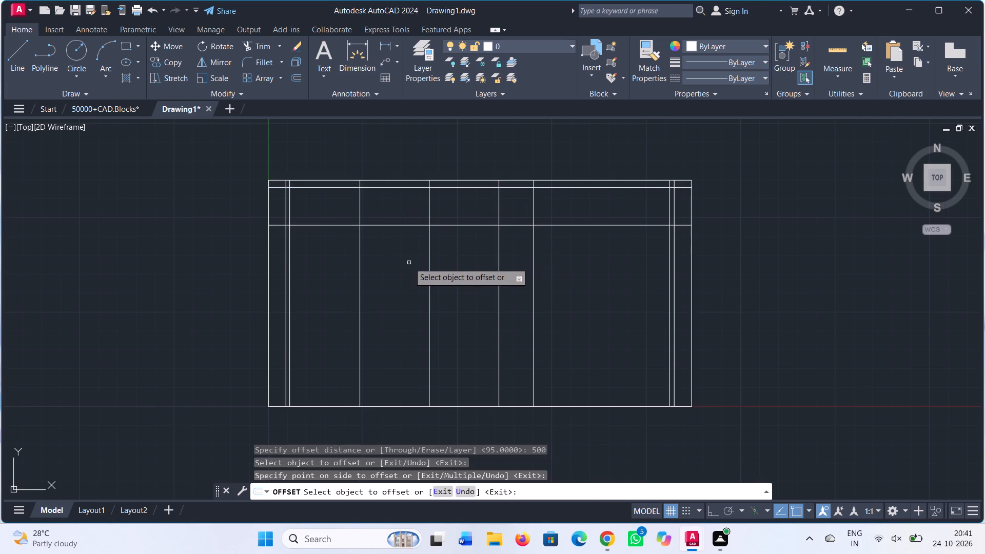
key("Escape")
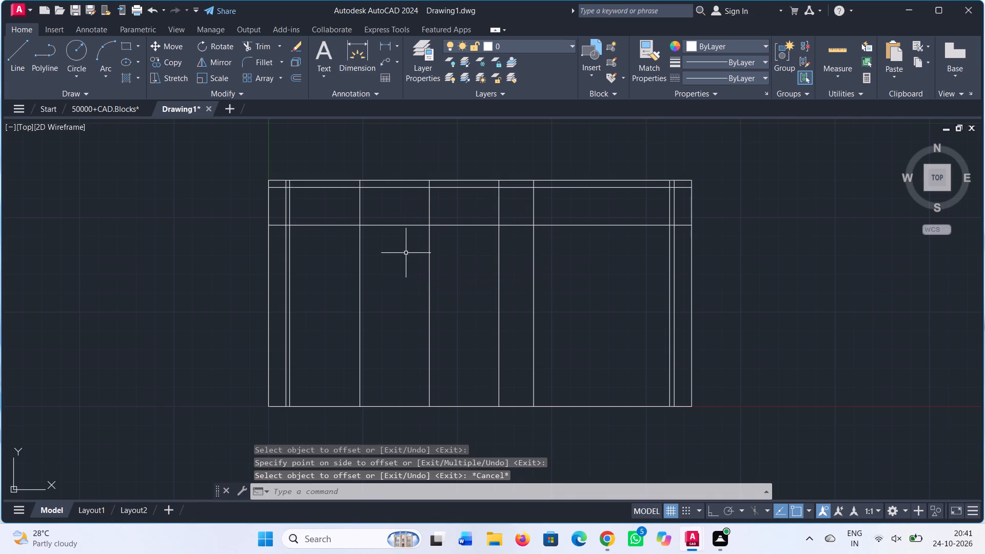
Offset the lower of the two inner horizontal lines downward by 2300.
type("off")
key("Return")
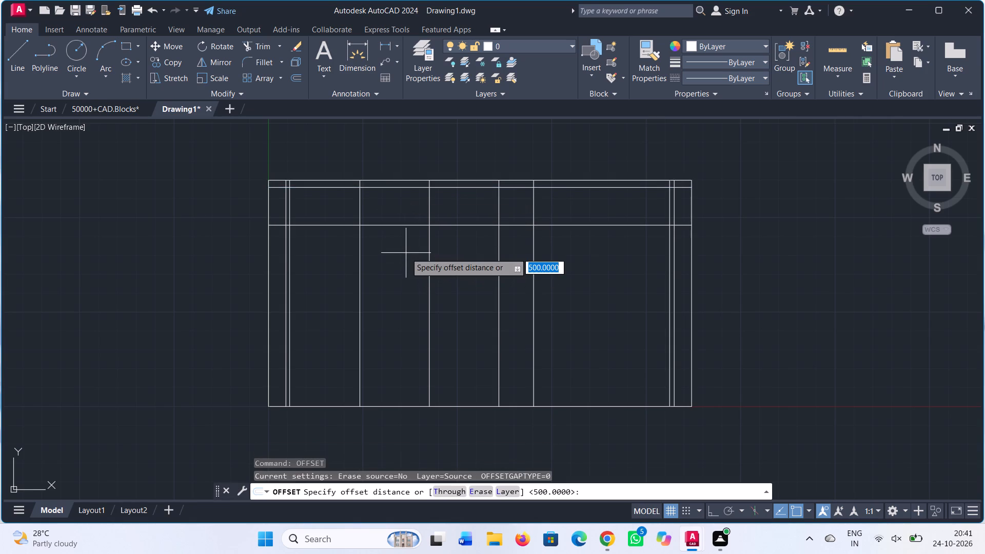
type("2300")
key("Return")
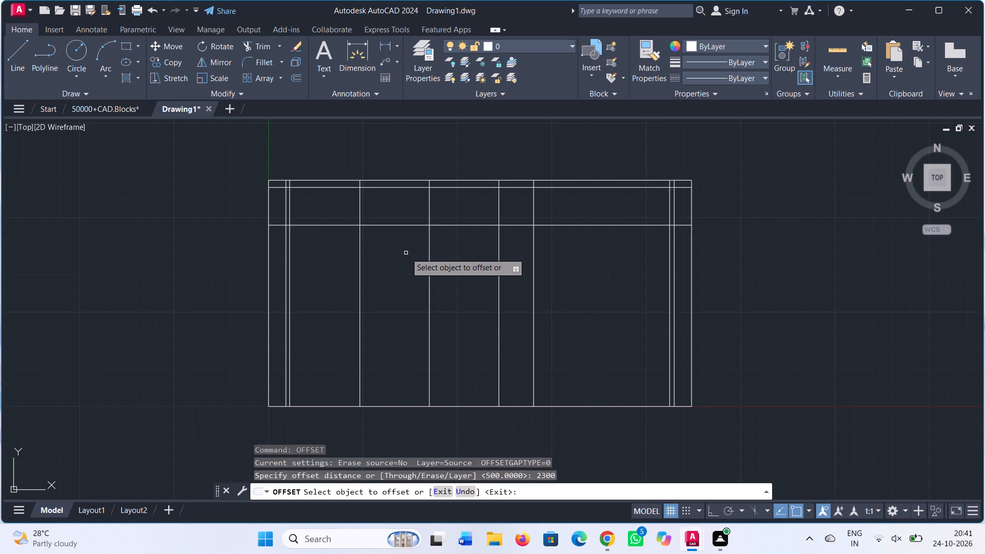
left_click(389, 225)
left_click(403, 359)
key("Escape")
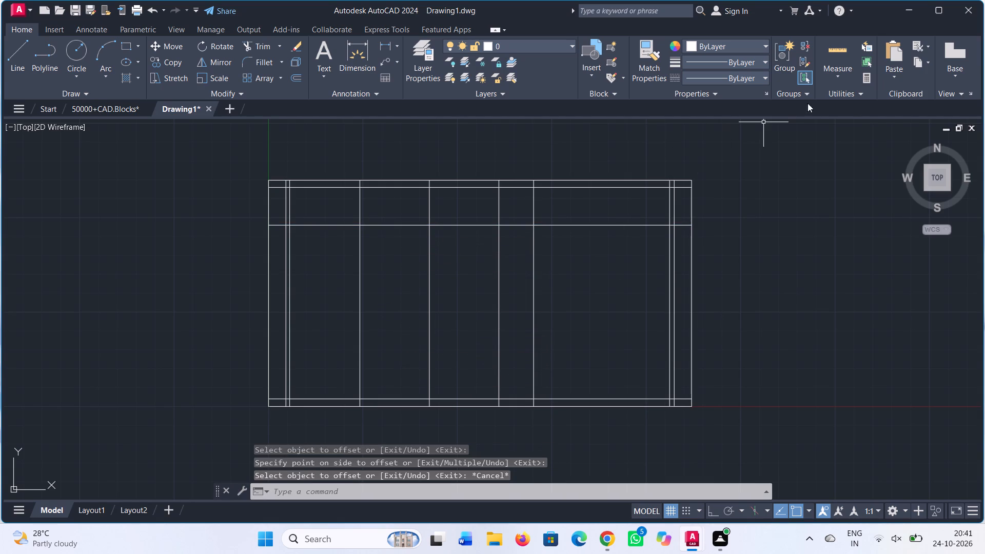
Measure the gap between the lowest inner horizontal line and the rectangle's bottom edge.
left_click(826, 60)
scroll(415, 416, "up", 2)
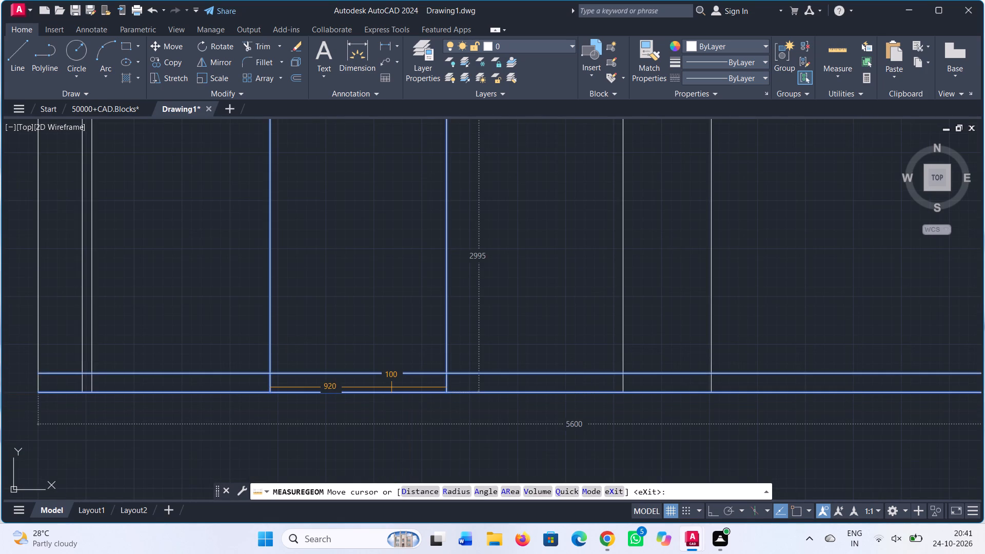
key("Escape")
Trim the portions of the three inner horizontal lines that cross the left side strip.
scroll(396, 385, "down", 3)
middle_click_drag(398, 342, 351, 361)
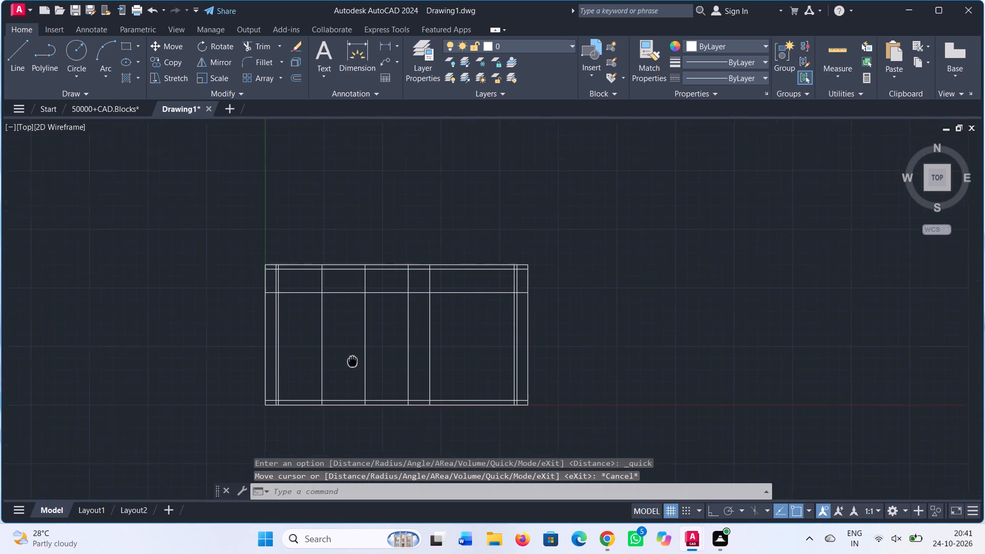
middle_click_drag(351, 361, 347, 364)
scroll(375, 354, "up", 1)
middle_click_drag(380, 352, 417, 339)
middle_click_drag(417, 339, 429, 330)
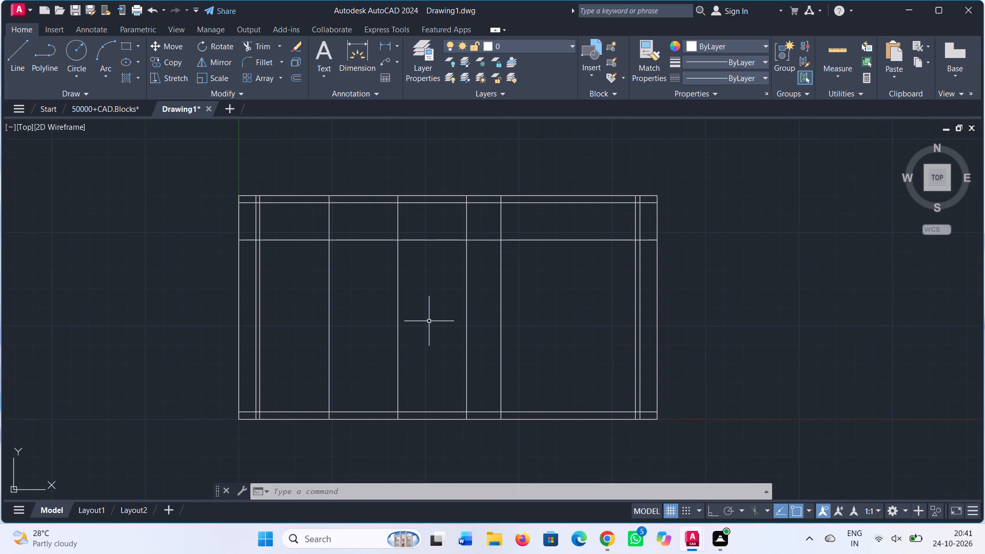
type("tr")
key("Return")
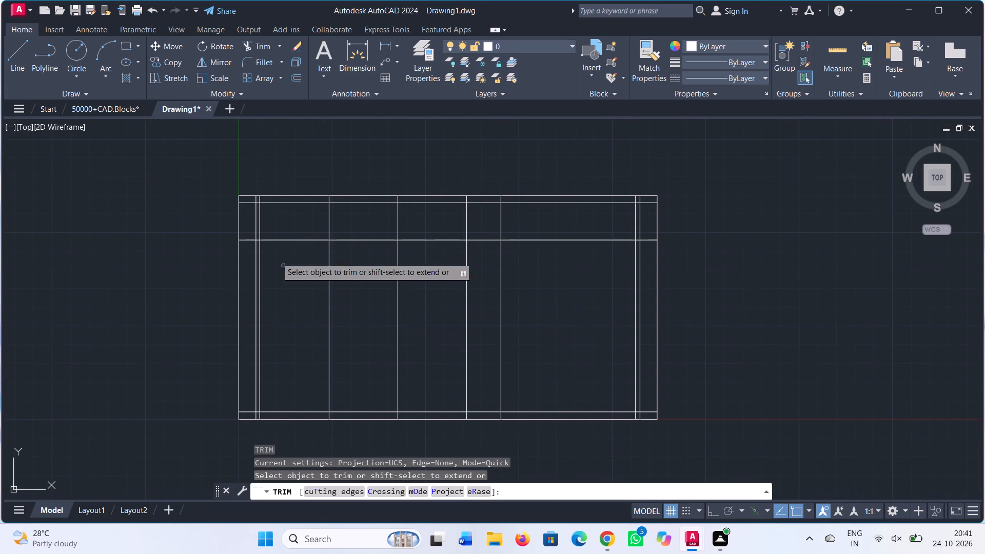
scroll(246, 211, "up", 1)
left_click(243, 192)
left_click(245, 279)
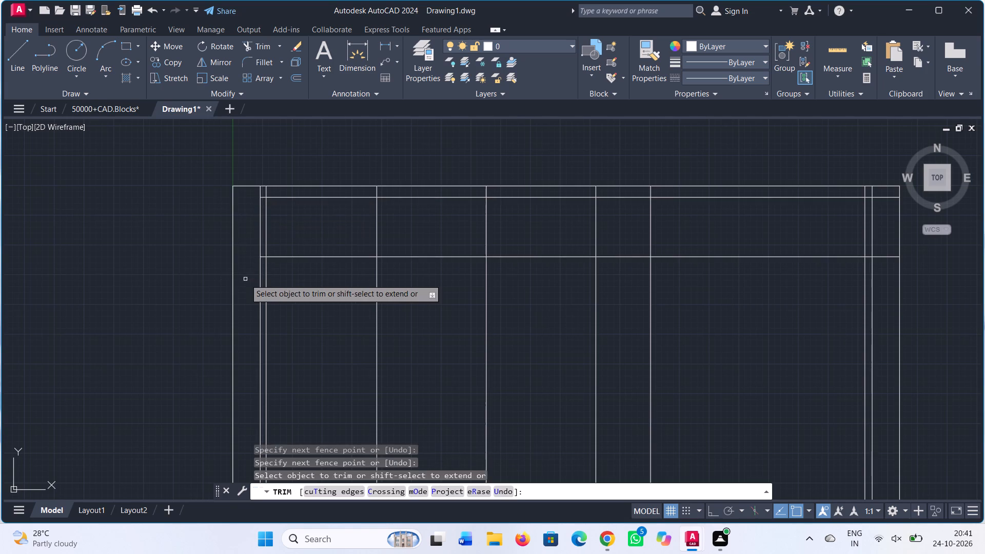
scroll(245, 279, "down", 1)
middle_click_drag(245, 279, 272, 156)
scroll(266, 291, "up", 1)
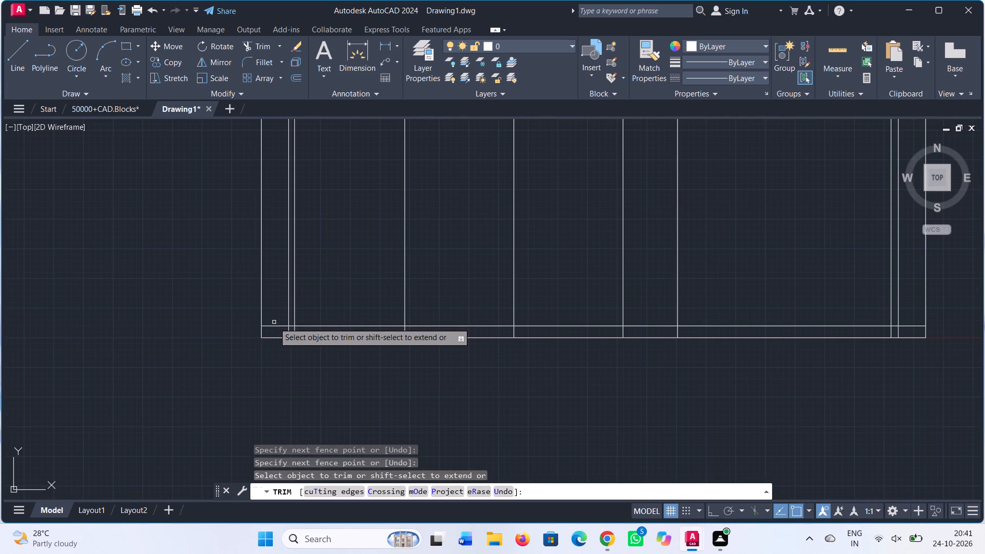
left_click(275, 324)
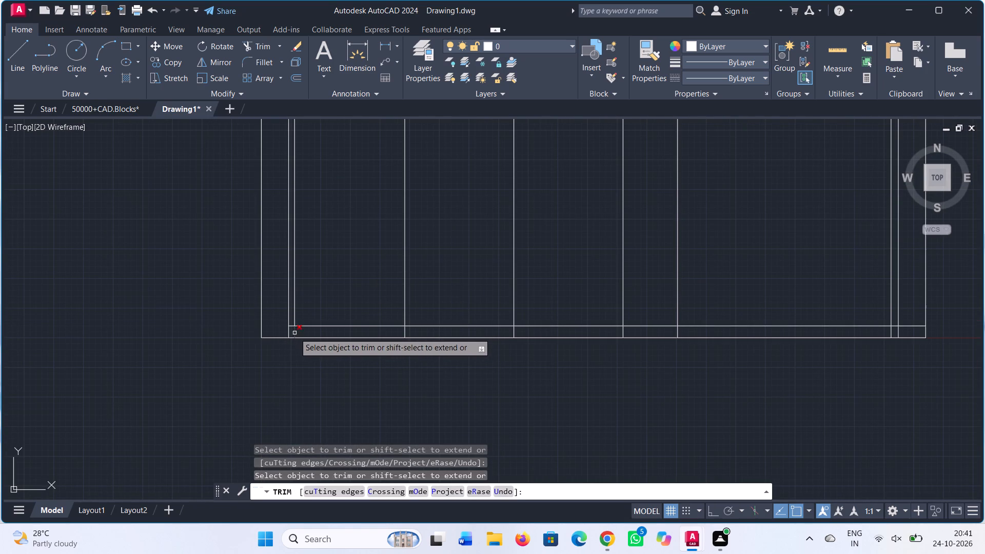
Trim the vertical line ends below the lowest inner horizontal line, between the two side strips.
left_click(292, 333)
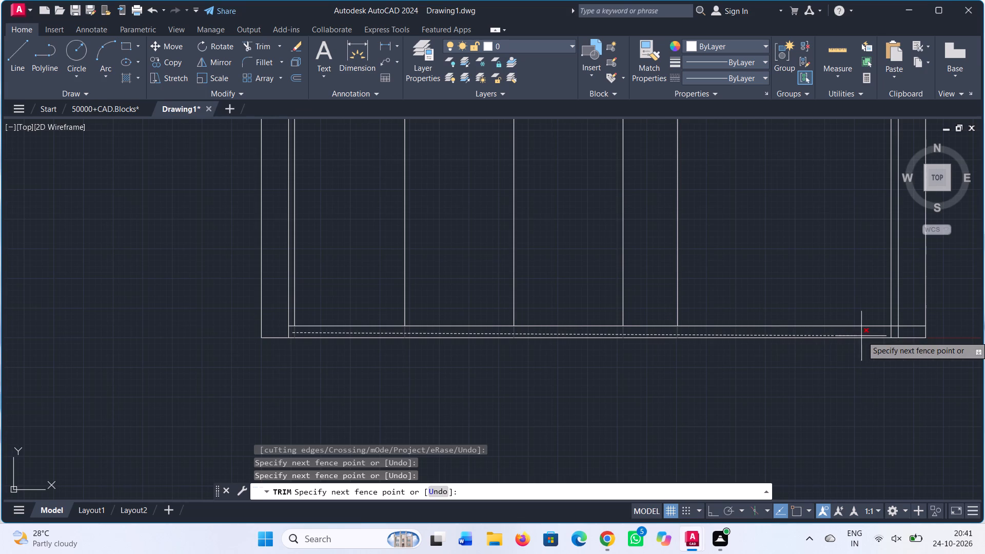
left_click(895, 334)
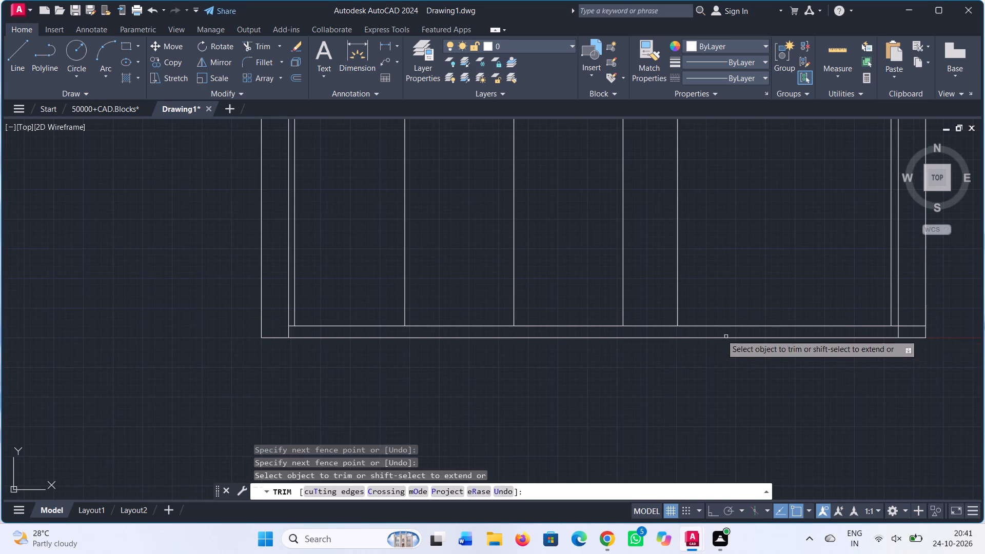
Trim the ends of the four middle dividers and the rightmost divider above the top inner horizontal line, leaving the side-strip lines whole.
scroll(717, 285, "down", 1)
middle_click_drag(724, 272, 522, 404)
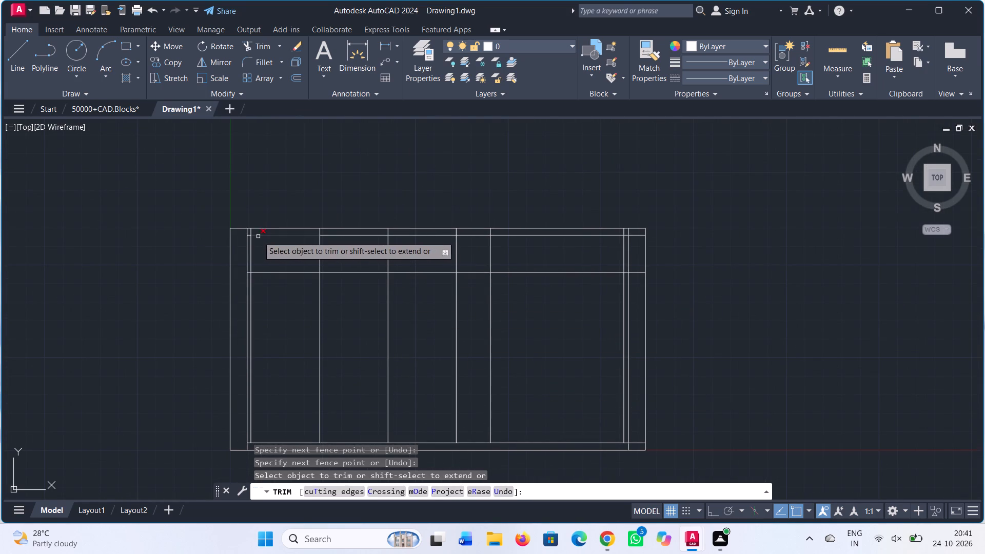
scroll(253, 234, "up", 1)
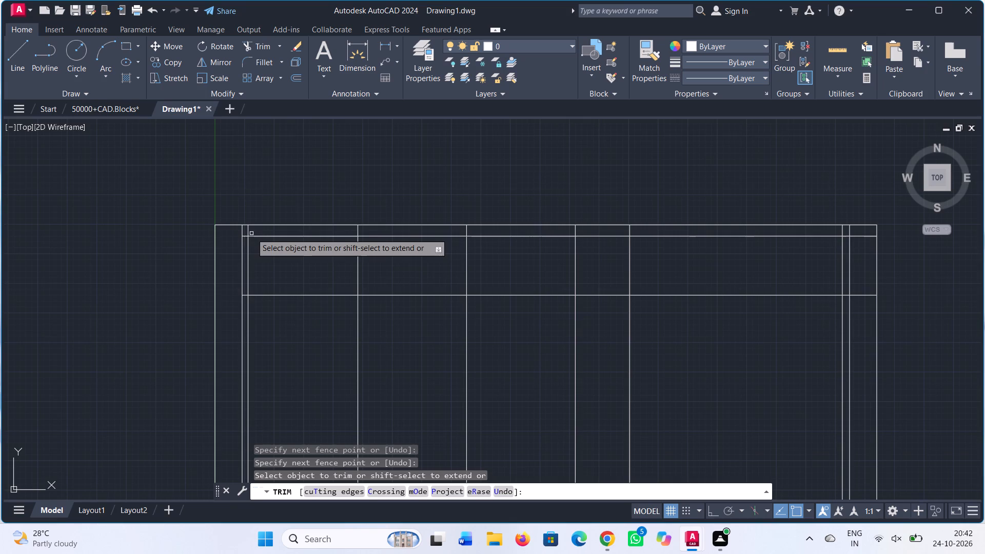
left_click(350, 231)
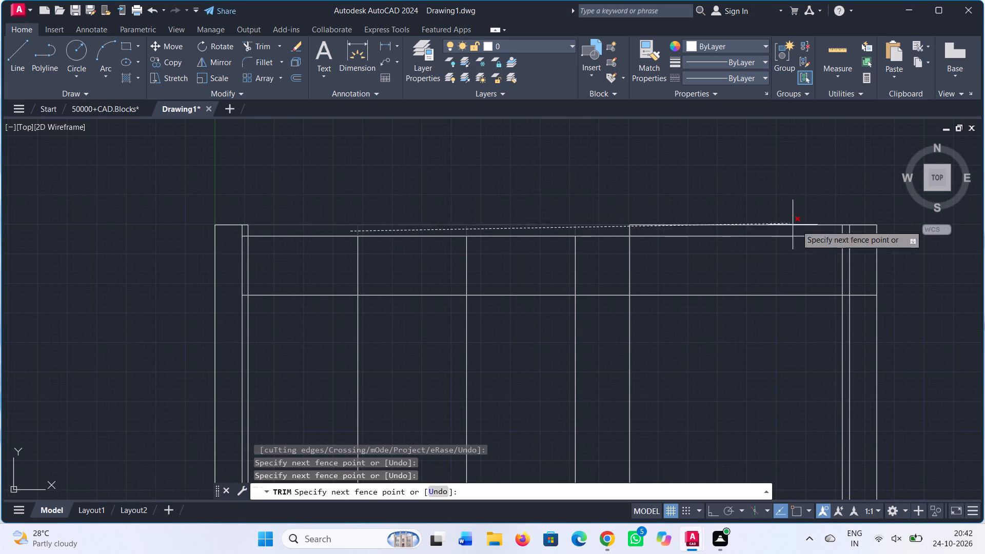
left_click(845, 233)
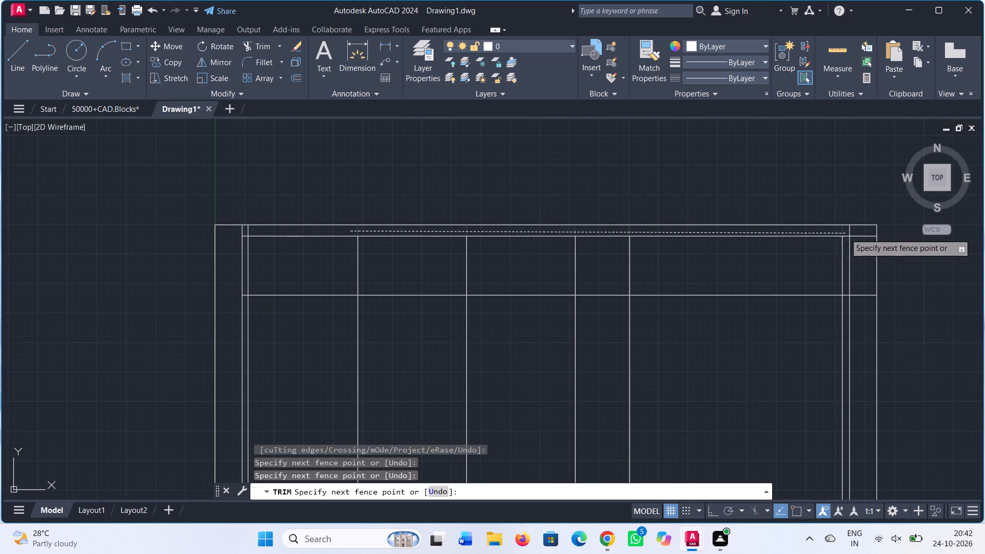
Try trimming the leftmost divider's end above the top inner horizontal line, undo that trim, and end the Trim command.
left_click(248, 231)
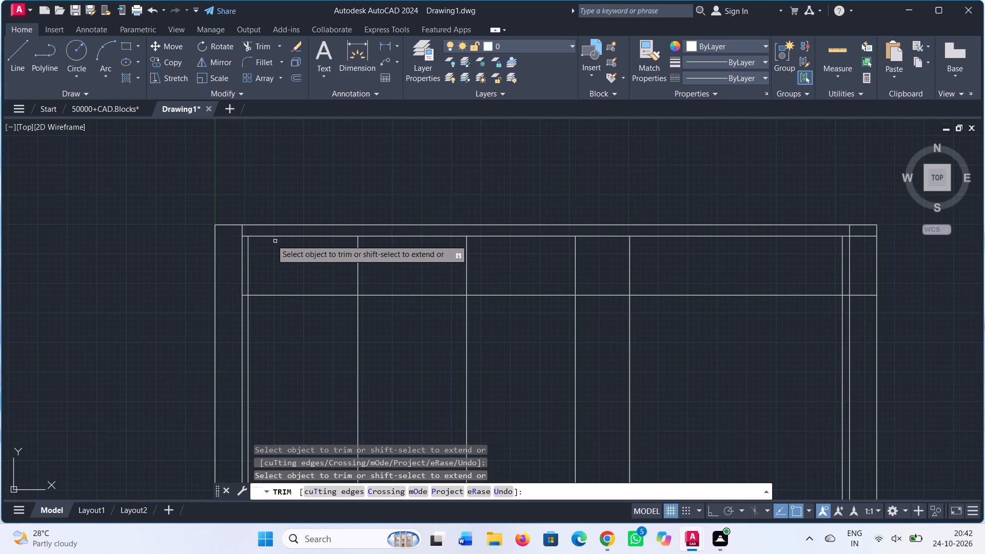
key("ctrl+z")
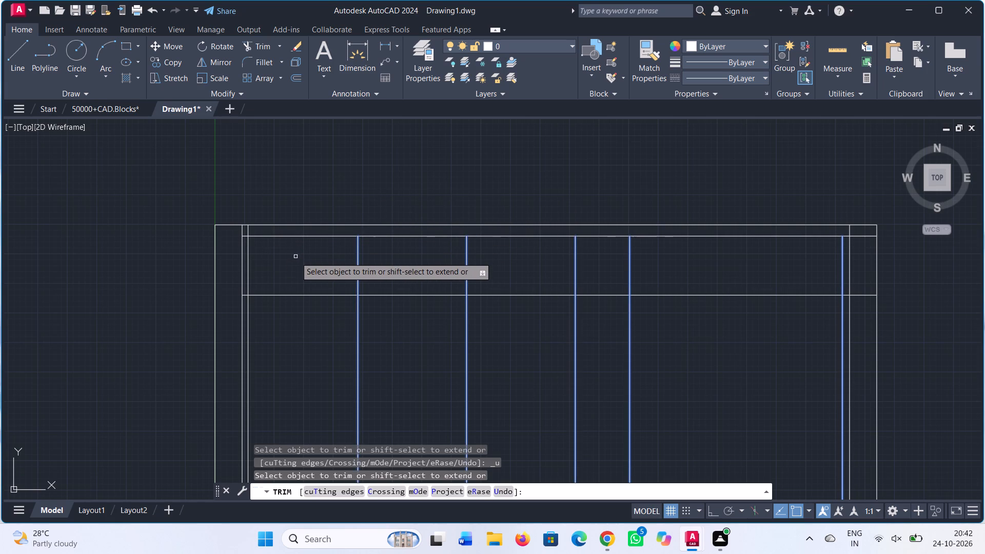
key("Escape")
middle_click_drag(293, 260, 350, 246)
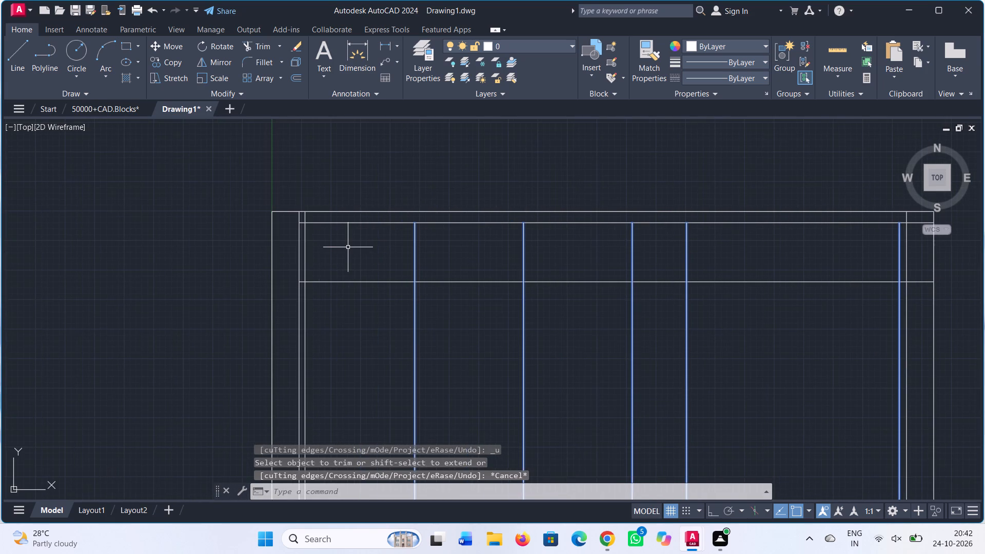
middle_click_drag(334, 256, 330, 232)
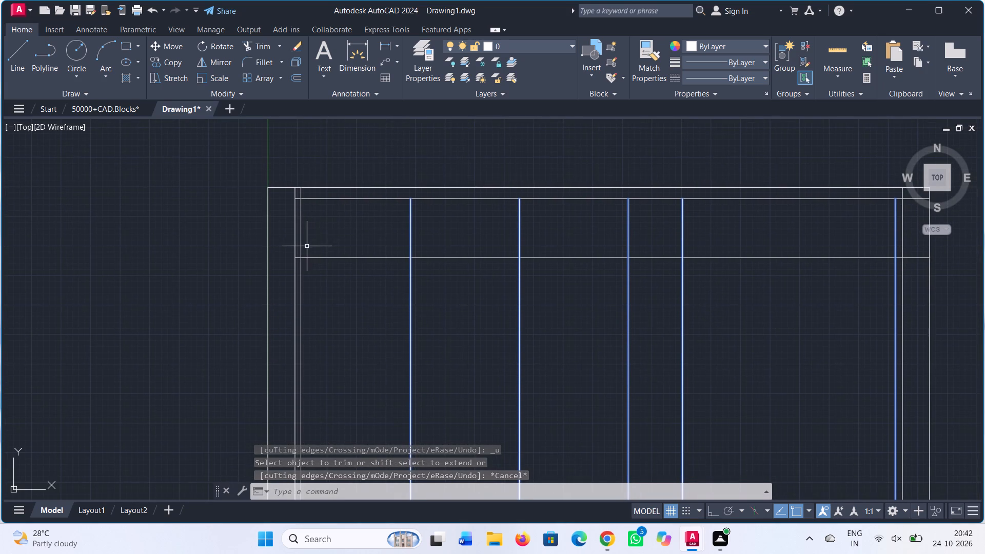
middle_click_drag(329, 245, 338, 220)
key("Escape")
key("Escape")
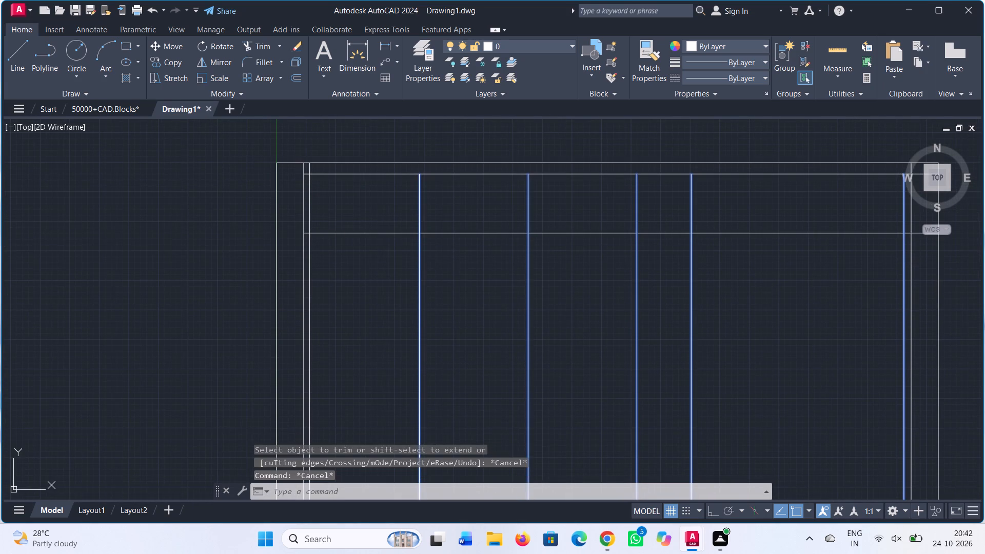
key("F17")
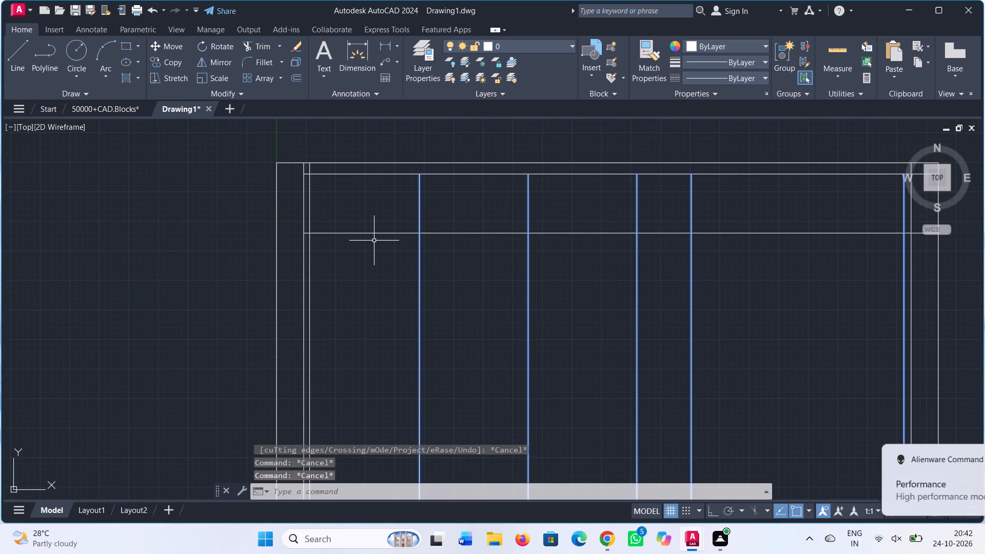
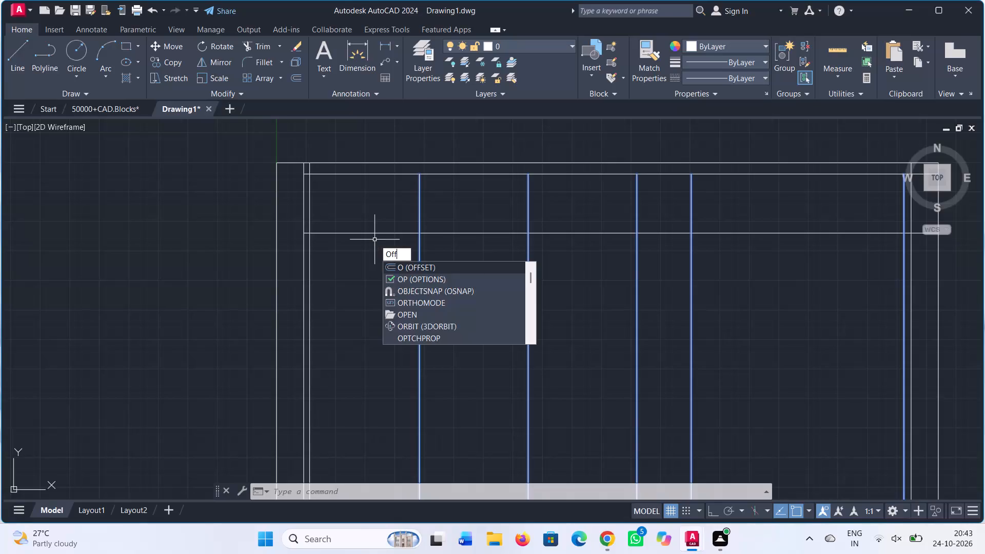
Offset the leftmost divider line by 20 toward the inside of the layout.
key("Return")
type("20")
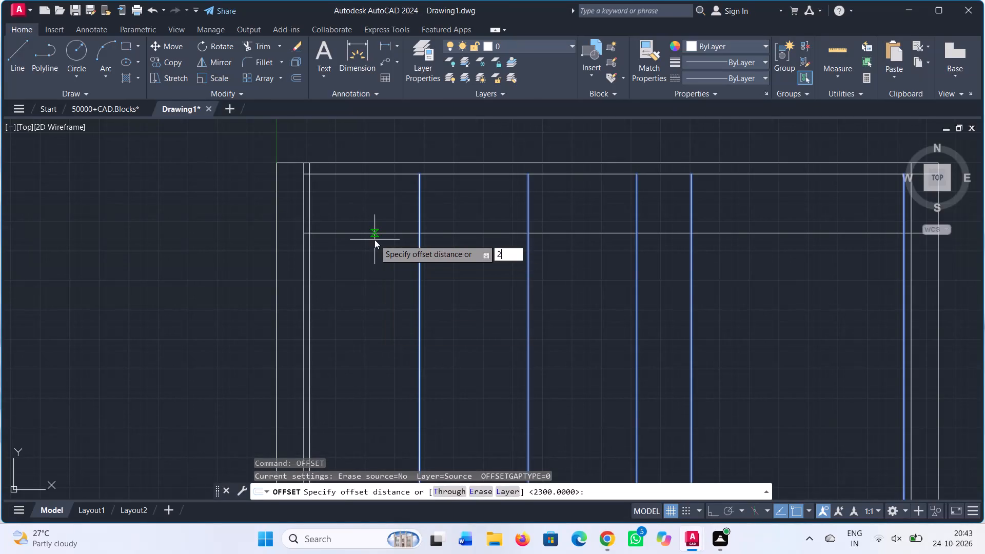
key("Return")
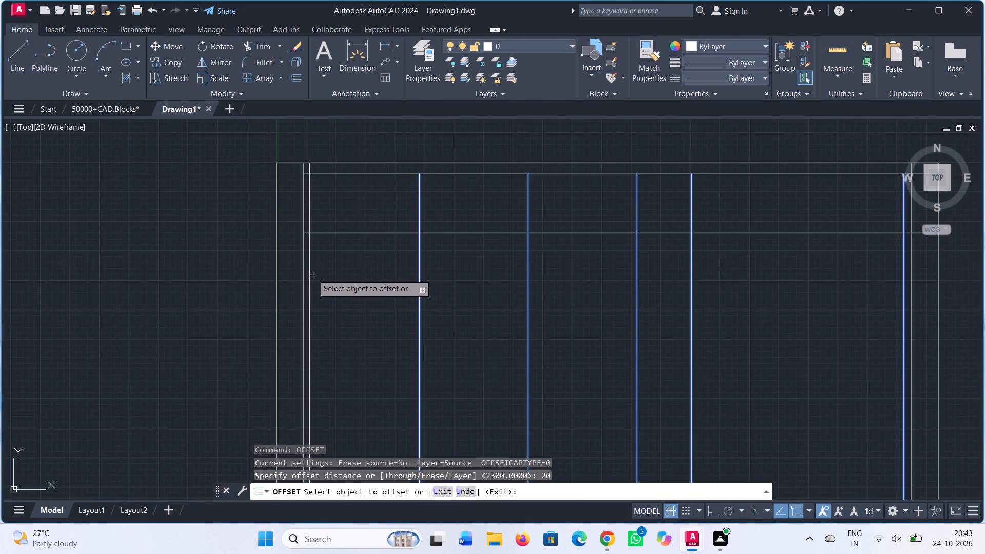
left_click(310, 275)
left_click(368, 285)
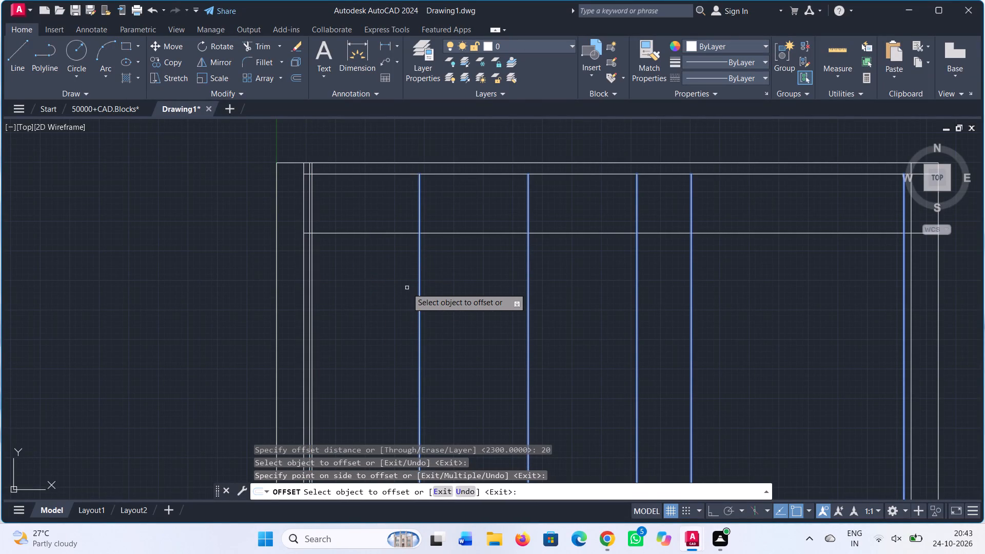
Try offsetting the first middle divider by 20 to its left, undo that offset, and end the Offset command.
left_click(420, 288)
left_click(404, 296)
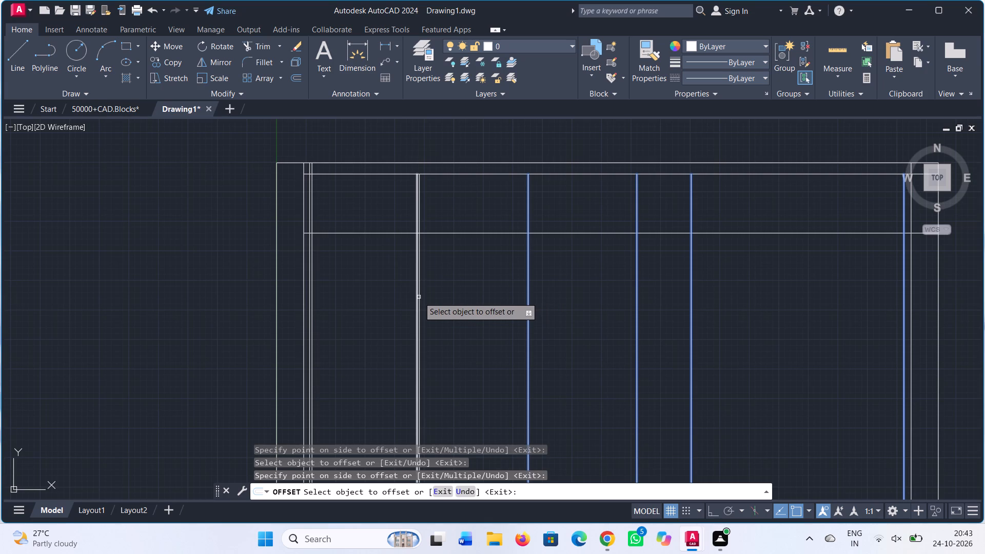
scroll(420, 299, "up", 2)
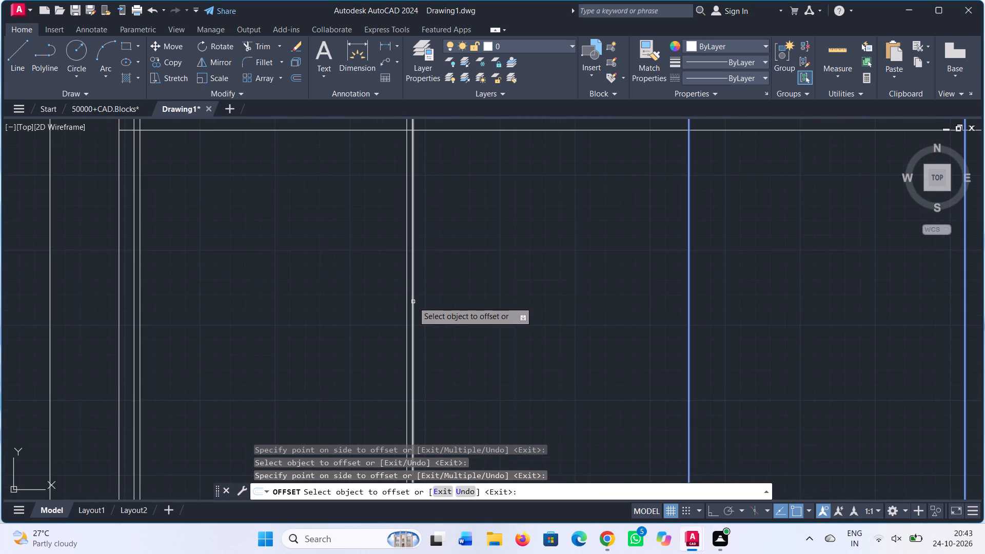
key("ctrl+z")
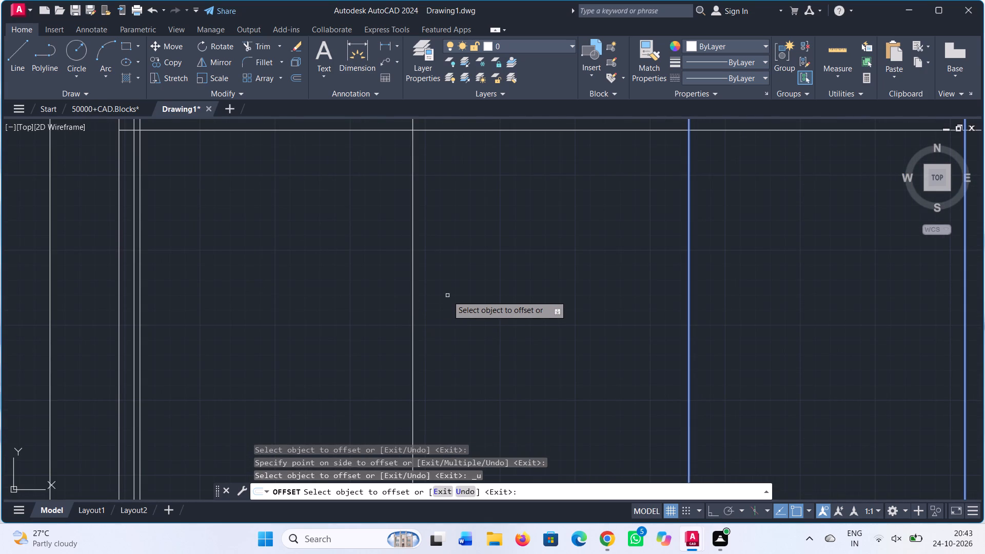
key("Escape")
Offset the first middle divider by 10 on both its left and right sides.
type("off")
key("Return")
type("10")
key("Return")
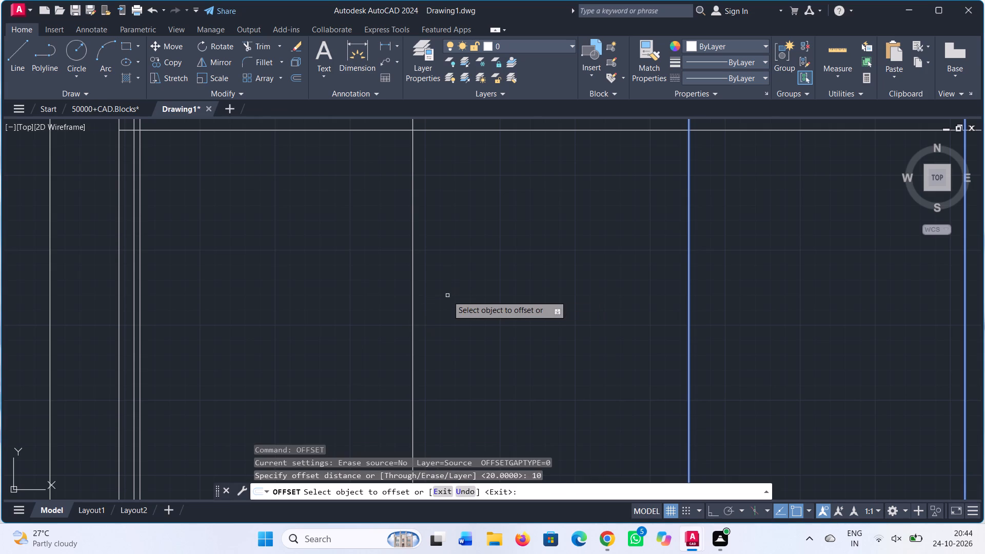
left_click(412, 300)
left_click(391, 304)
left_click(413, 301)
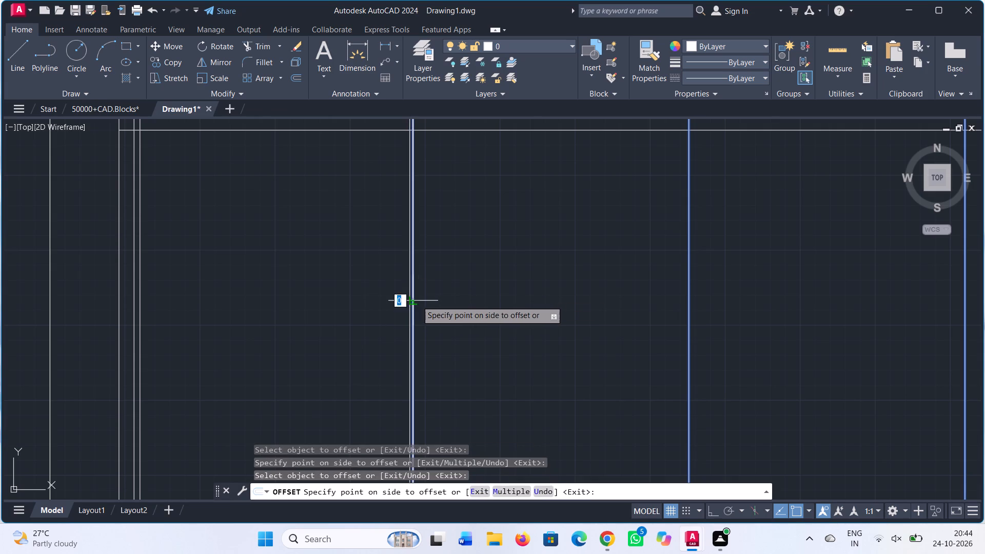
left_click(482, 300)
Offset the second middle divider by 10 on both its left and right sides.
scroll(624, 282, "down", 1)
middle_click_drag(623, 282, 490, 264)
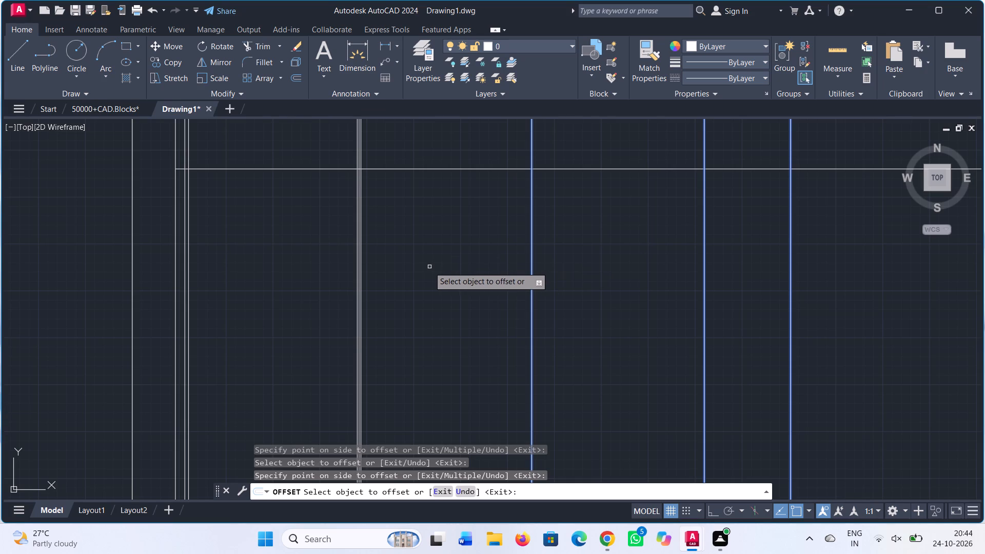
middle_click_drag(402, 265, 468, 255)
middle_click_drag(562, 263, 494, 262)
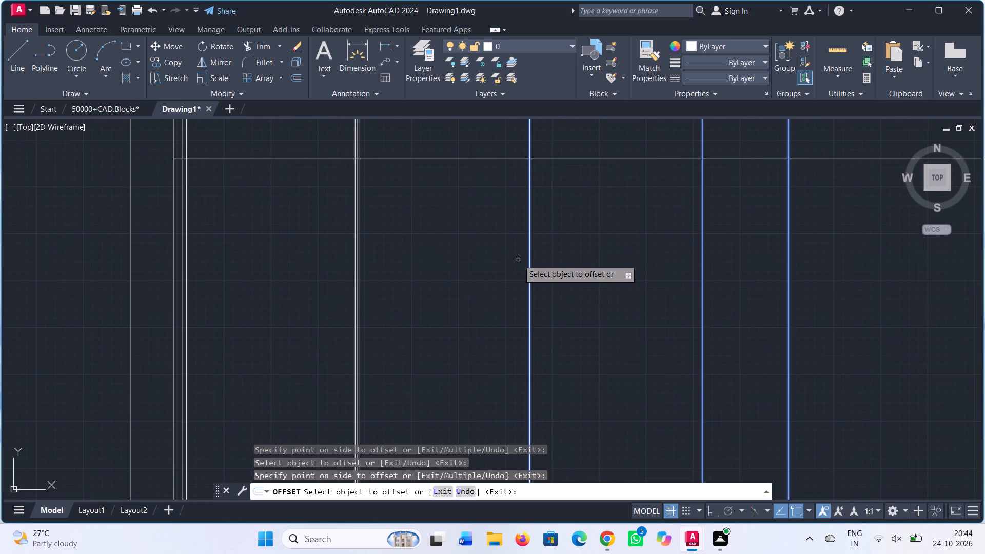
left_click(531, 259)
left_click(506, 266)
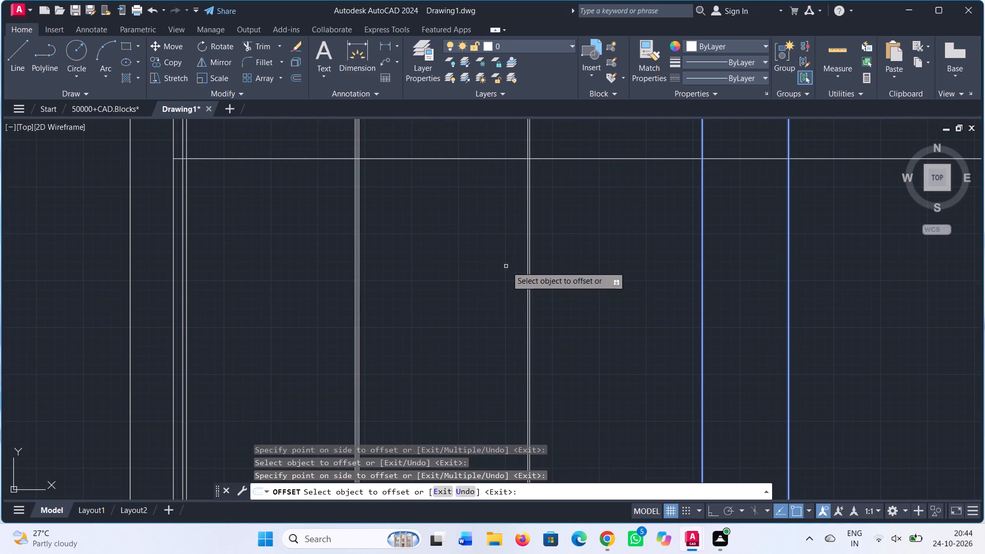
scroll(542, 265, "up", 1)
left_click(521, 263)
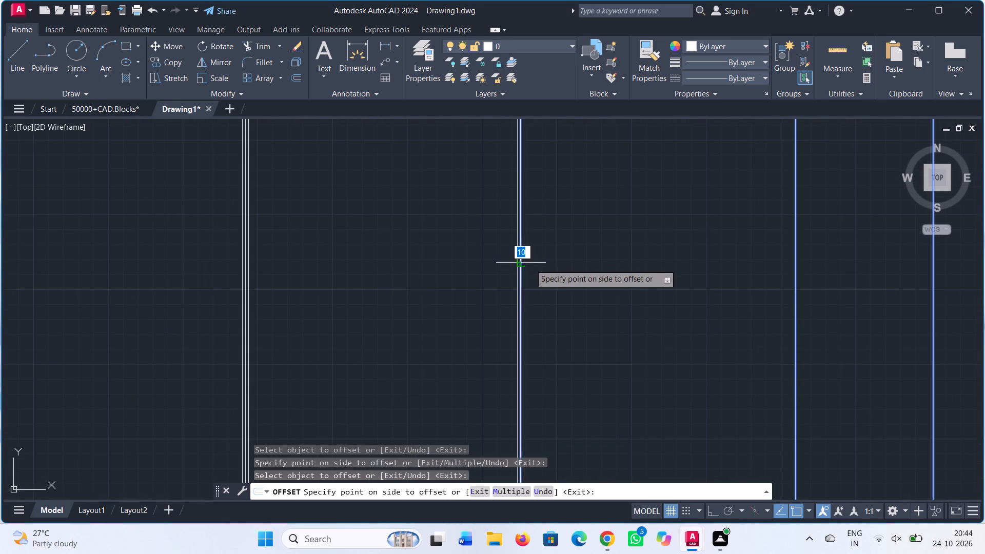
left_click(578, 271)
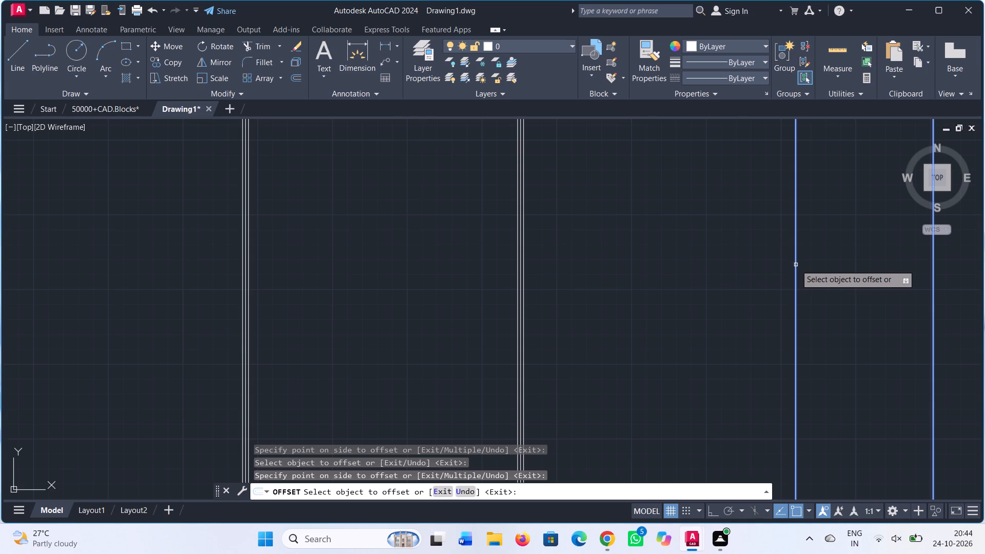
Offset the third middle divider by 10 on both its left and right sides.
left_click(796, 265)
left_click(719, 279)
scroll(816, 272, "up", 2)
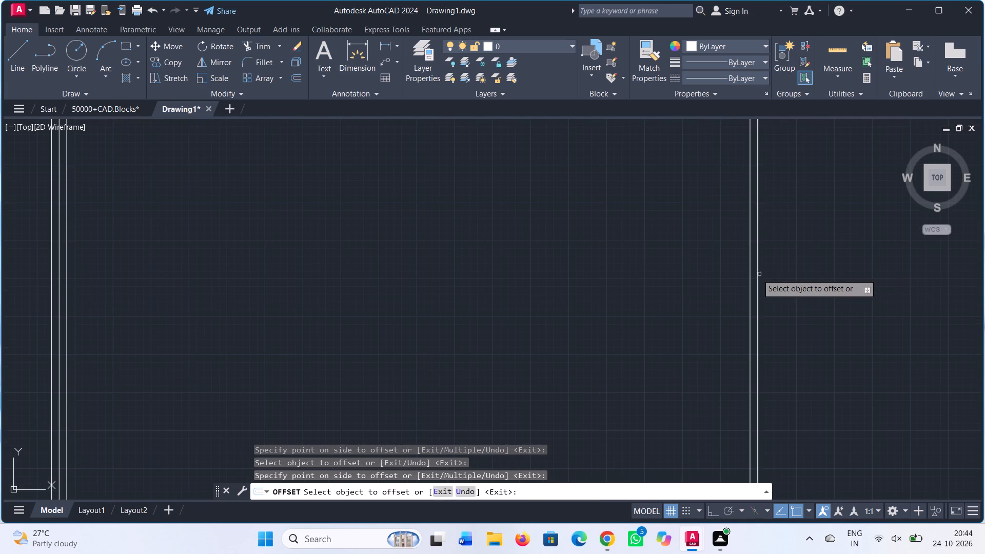
left_click(757, 273)
scroll(801, 280, "down", 1)
left_click(801, 280)
Offset the fourth middle divider by 10 on both its left and right sides.
scroll(804, 279, "down", 2)
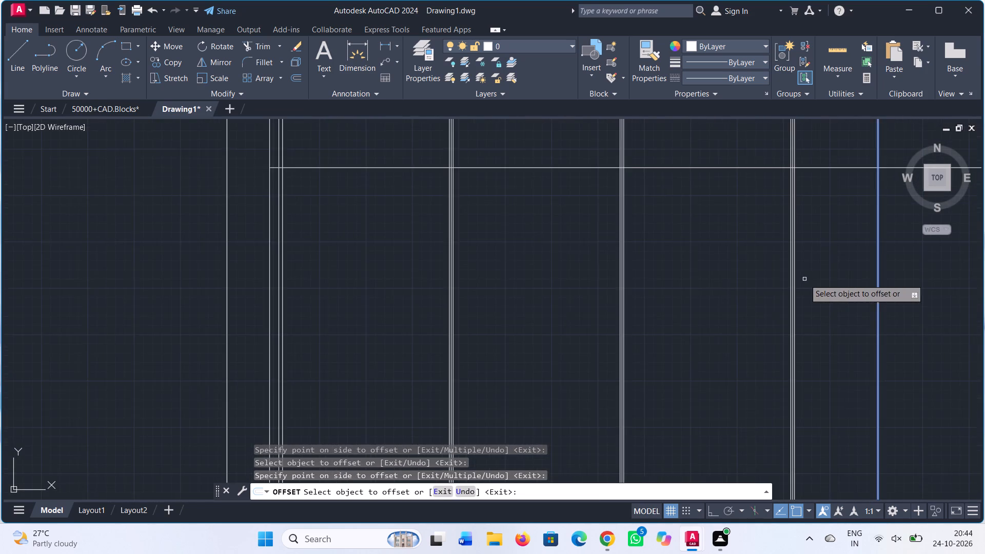
middle_click_drag(804, 279, 633, 283)
scroll(703, 271, "up", 2)
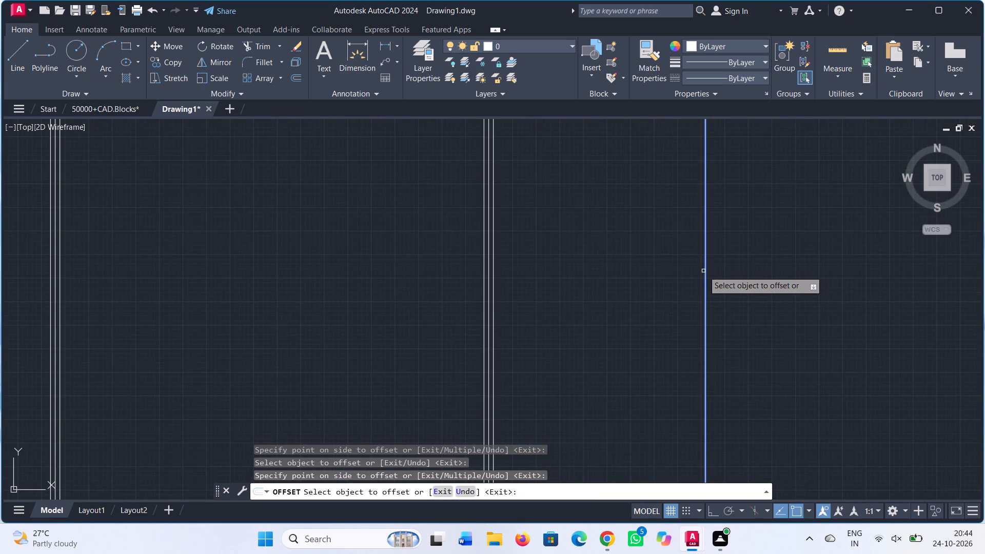
left_click(705, 272)
left_click(671, 276)
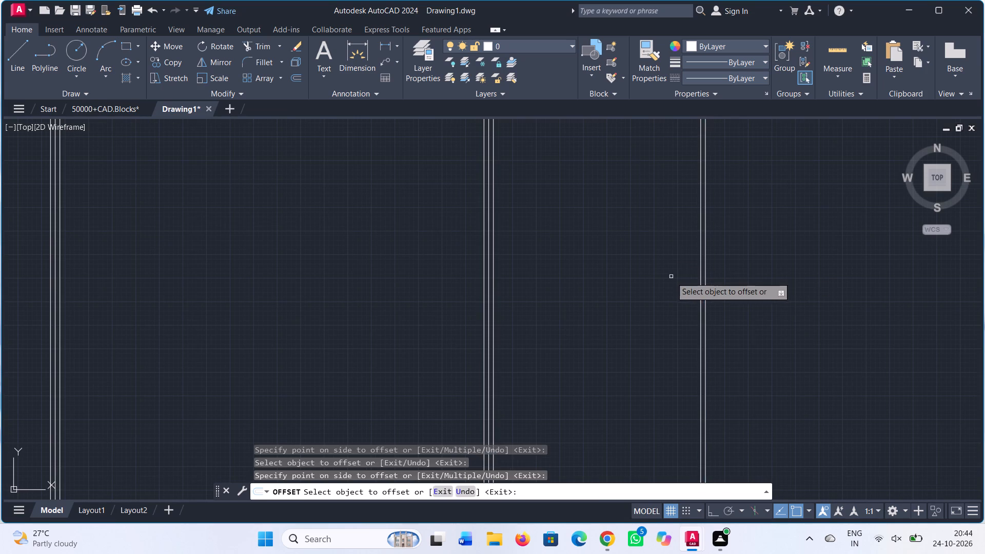
scroll(694, 278, "up", 1)
left_click(710, 275)
left_click(738, 275)
scroll(738, 275, "down", 1)
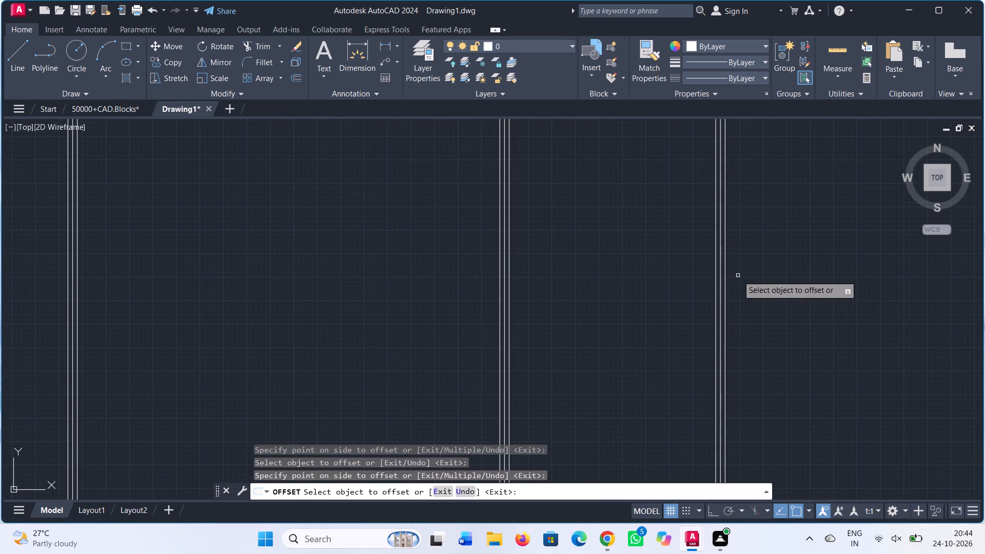
Offset the horizontal line just below the top inner line by 10 both below and above, and end the Offset command.
scroll(687, 289, "down", 3)
middle_click_drag(665, 291, 697, 290)
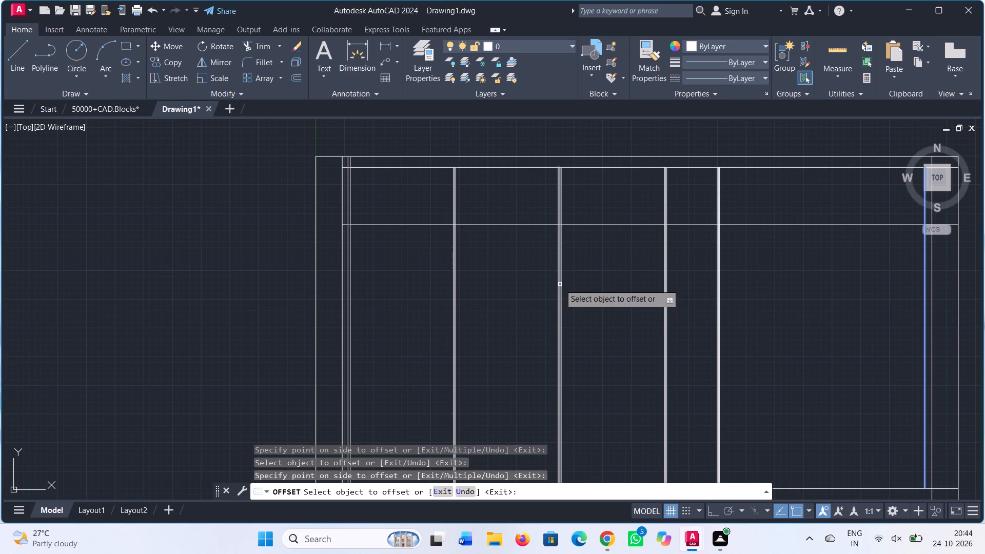
scroll(390, 235, "up", 1)
left_click(391, 219)
left_click(397, 252)
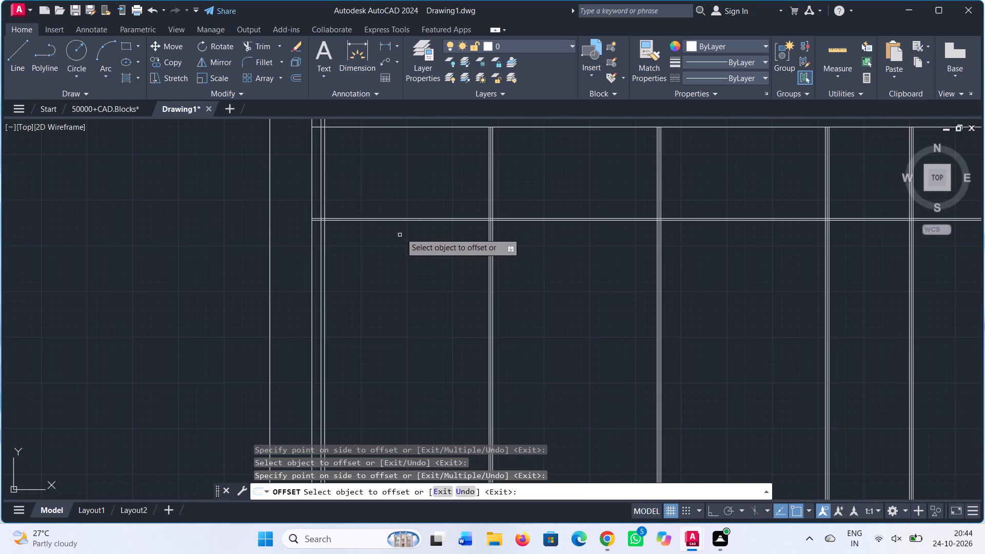
scroll(402, 217, "up", 1)
left_click(402, 219)
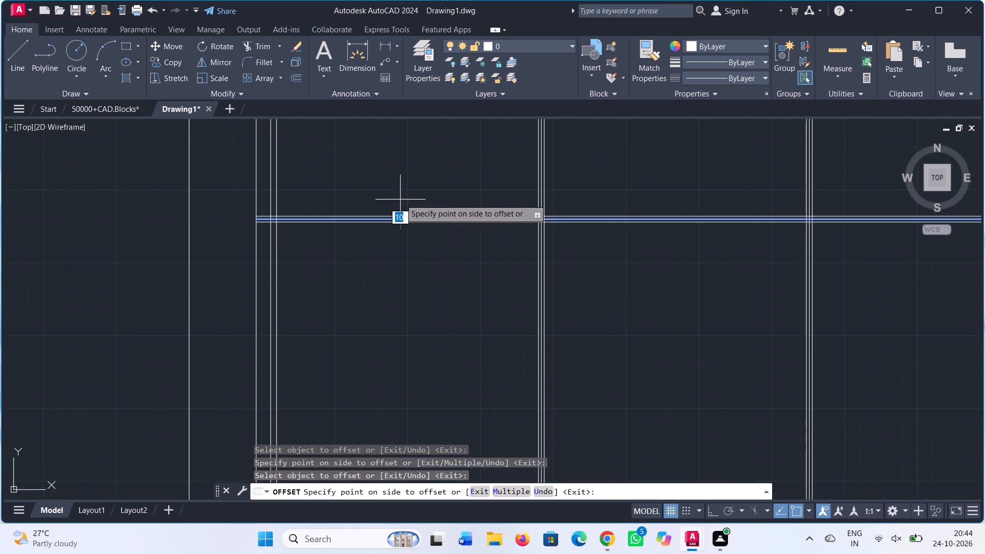
left_click(400, 185)
scroll(403, 188, "down", 1)
scroll(419, 267, "down", 1)
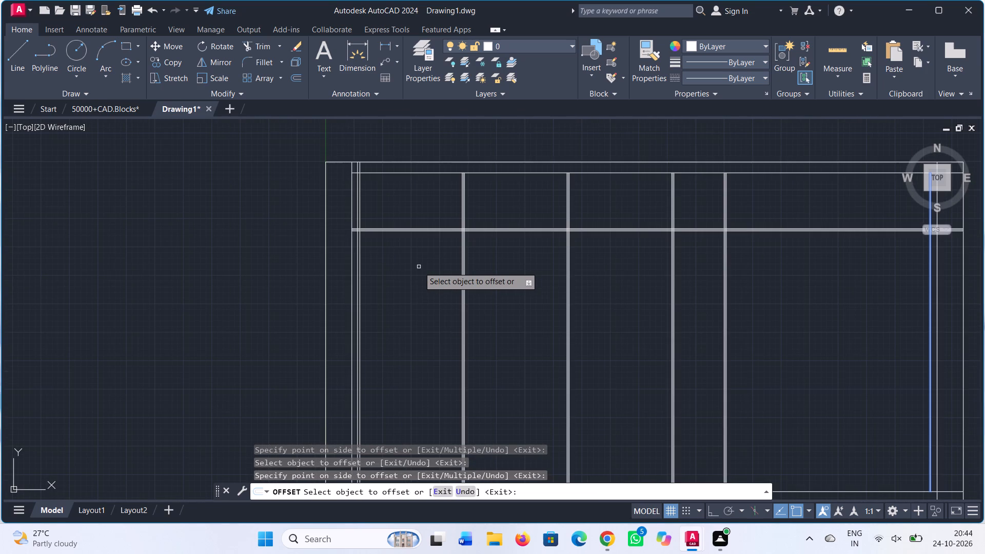
middle_click_drag(416, 268, 414, 268)
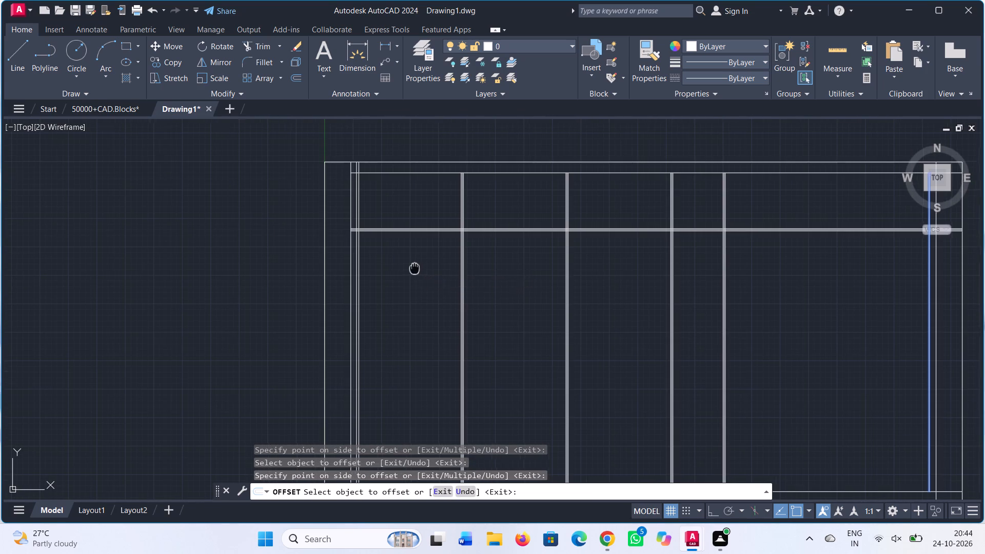
middle_click_drag(414, 268, 361, 253)
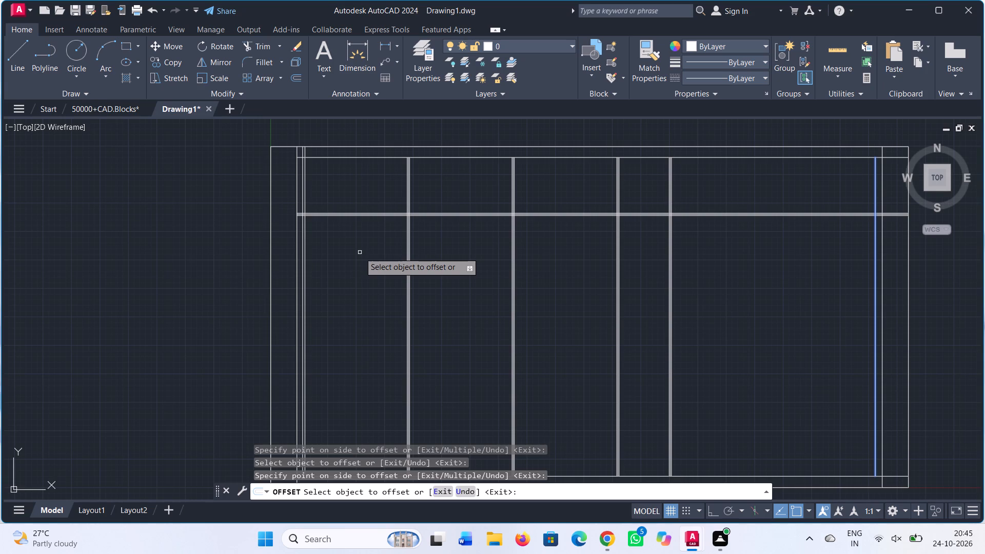
key("Escape")
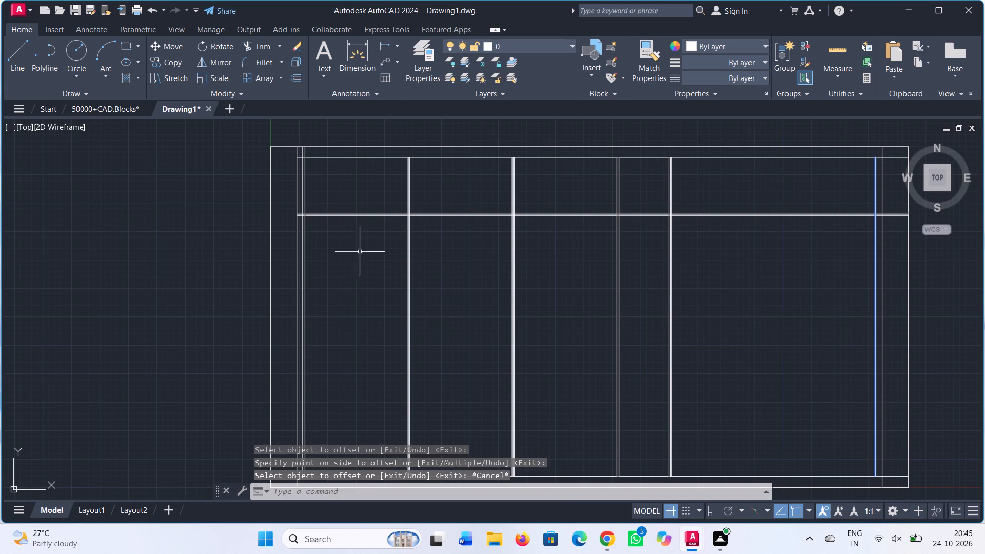
Quick-measure the bay between the second and third middle dividers near the layout's bottom edge.
left_click(845, 55)
middle_click_drag(579, 298, 579, 291)
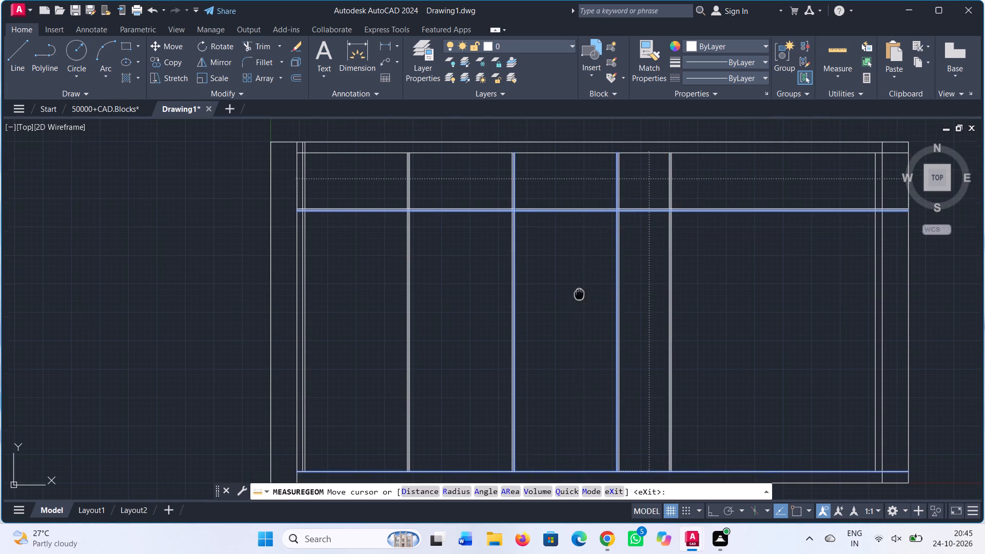
middle_click_drag(579, 291, 569, 182)
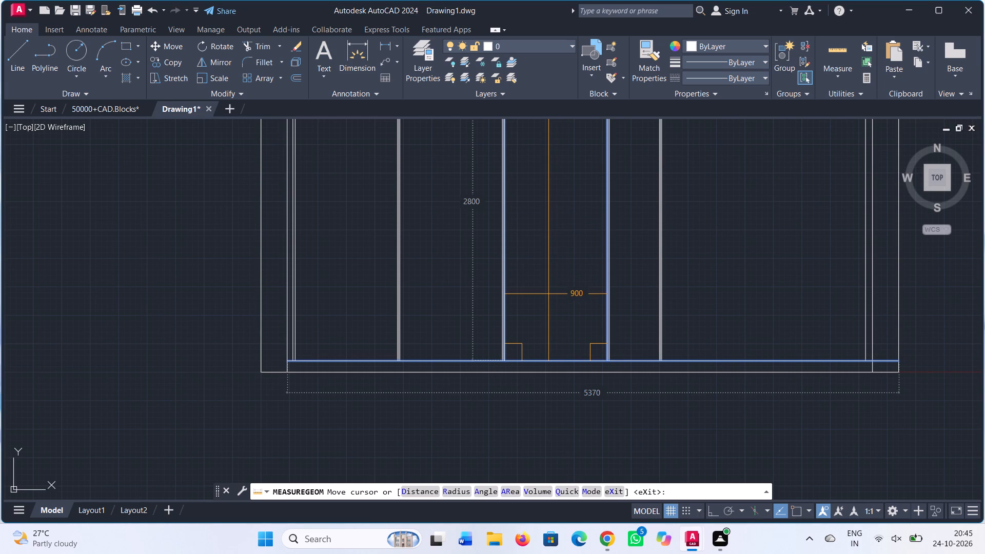
middle_click_drag(548, 290, 520, 283)
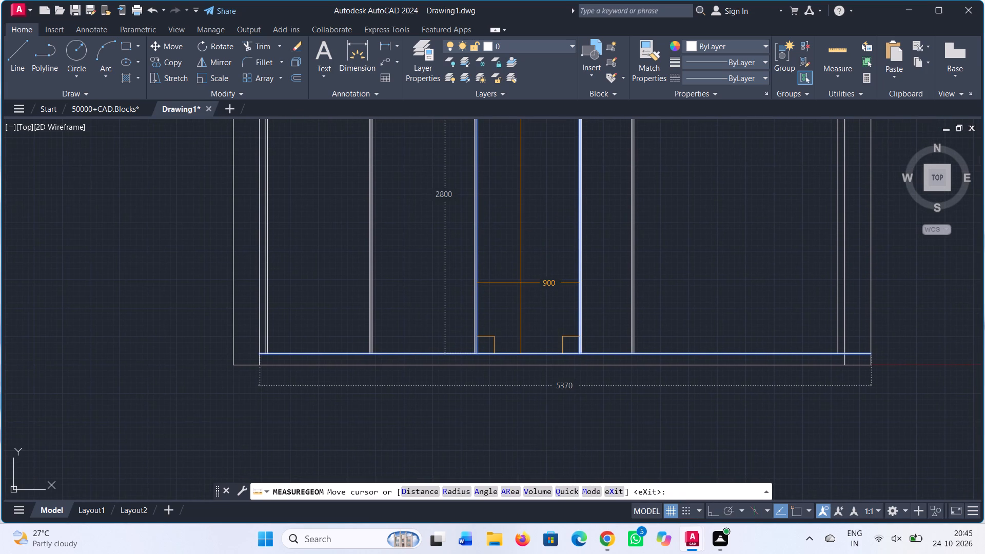
key("grave")
key("Escape")
Offset the lowest inner horizontal line upward by 278 and end the Offset command.
type("off")
key("Return")
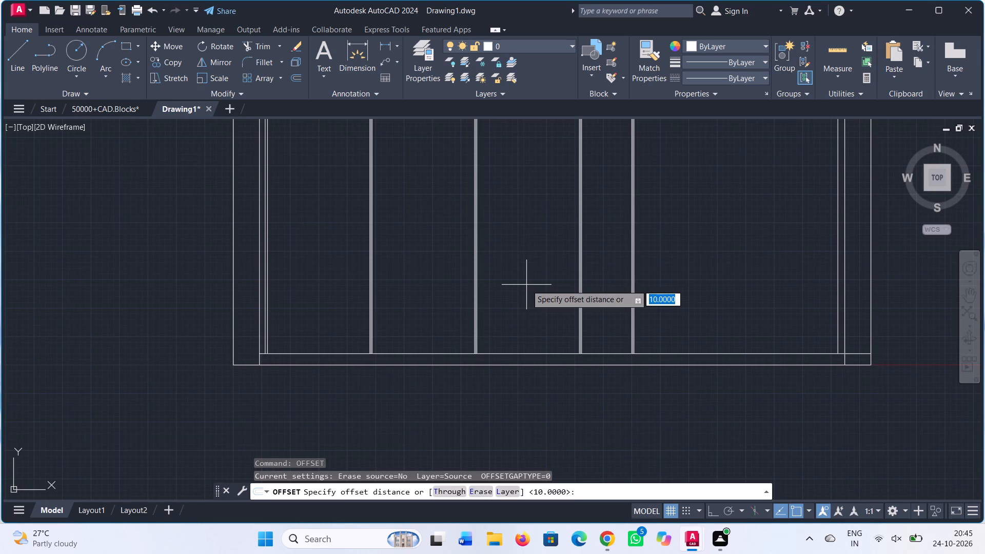
type("278")
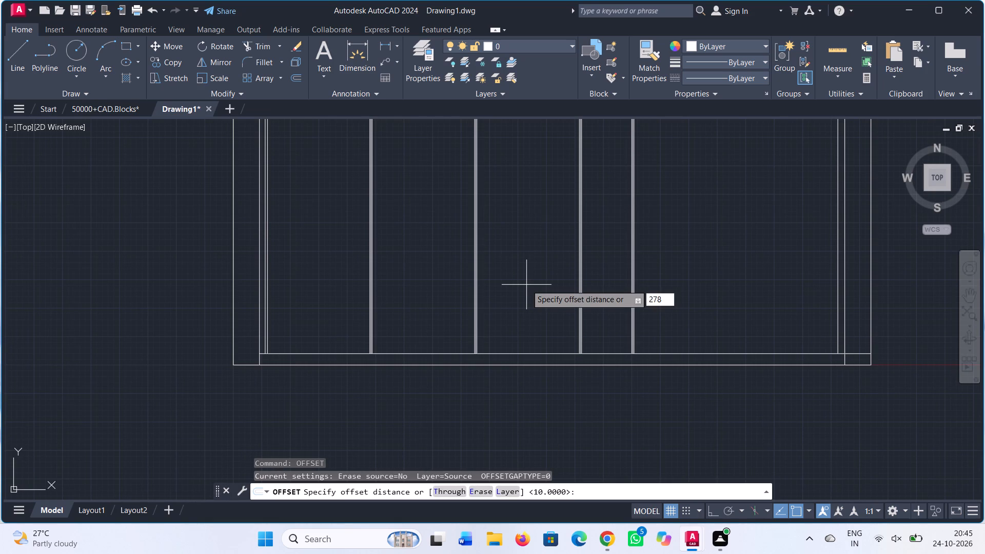
key("Return")
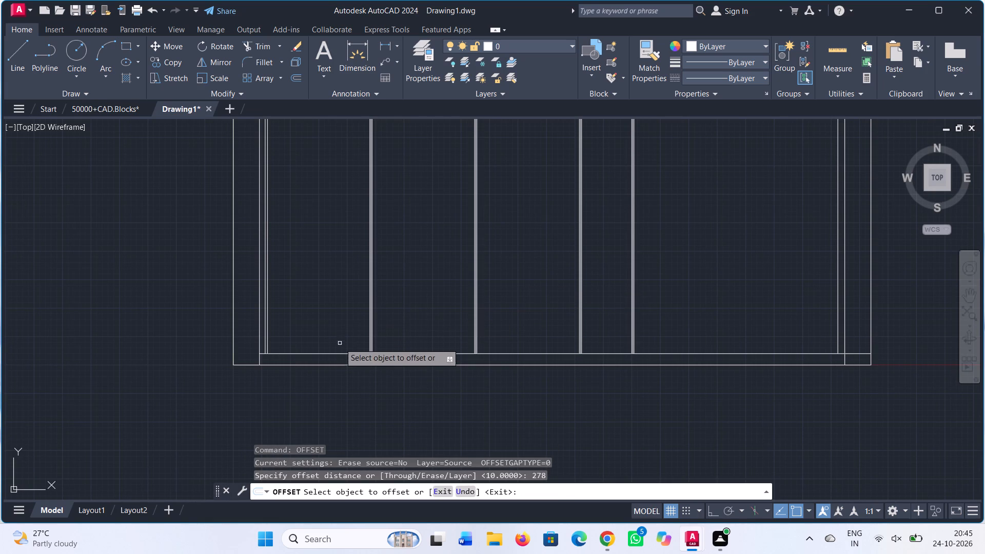
left_click(341, 354)
left_click(338, 296)
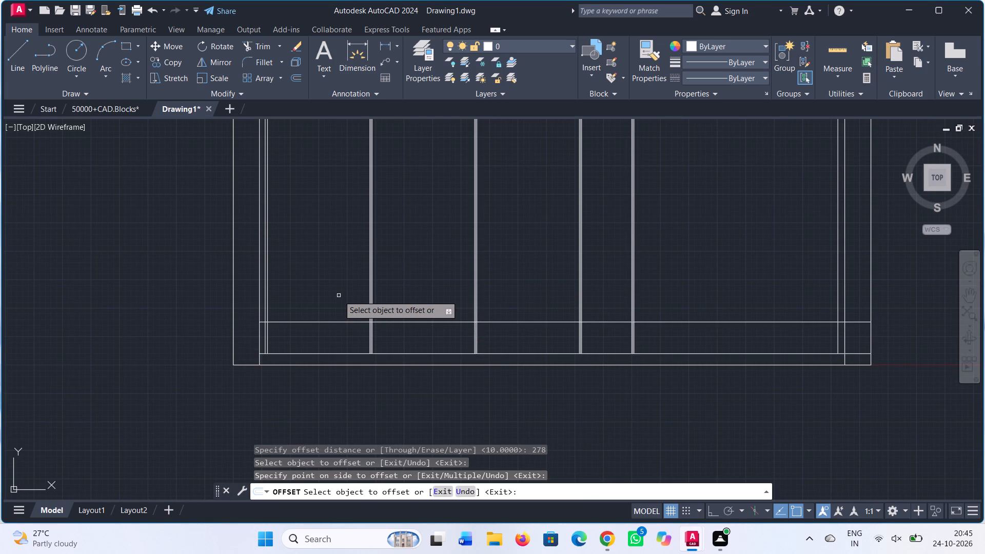
key("Escape")
Check the layout's dimensions with quick measure.
middle_click_drag(402, 295, 296, 440)
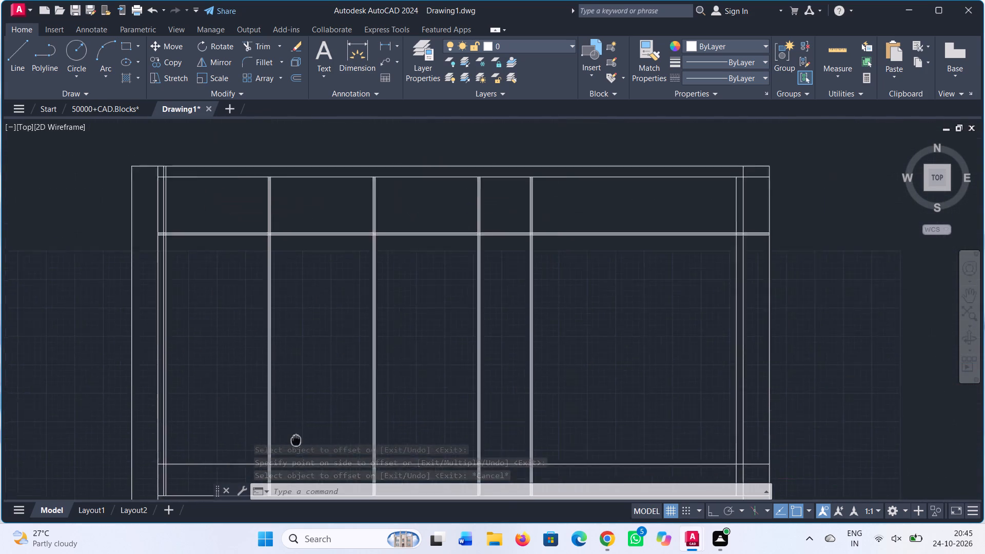
middle_click_drag(296, 440, 279, 397)
left_click(842, 44)
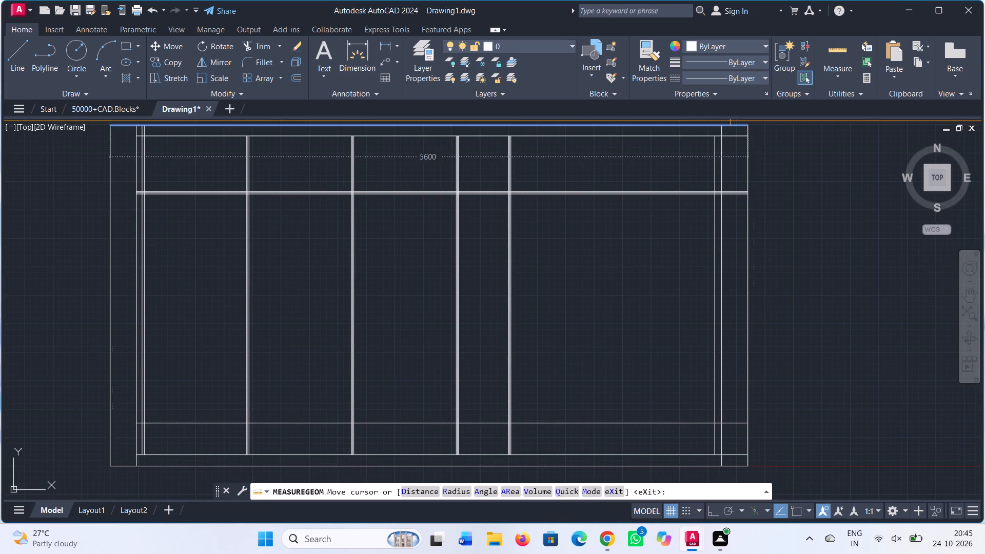
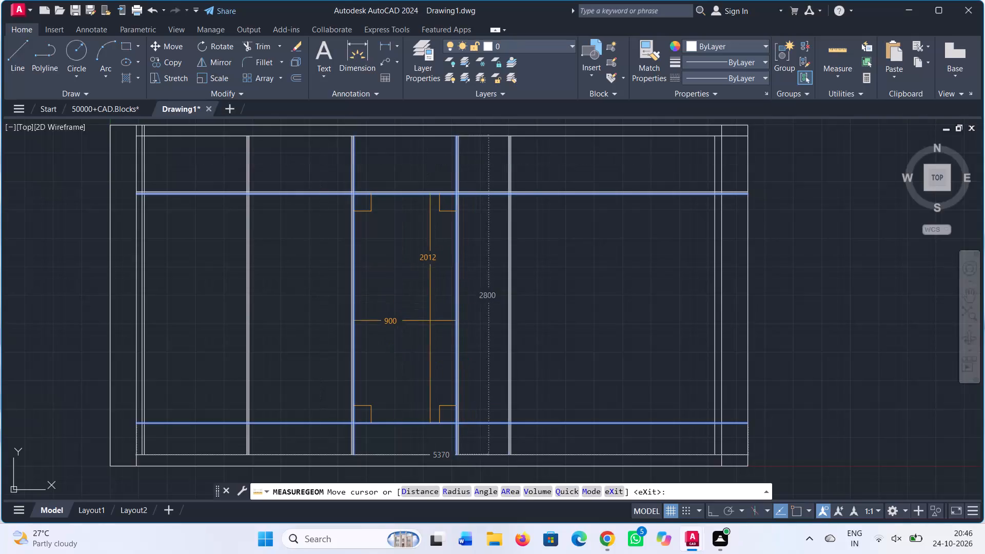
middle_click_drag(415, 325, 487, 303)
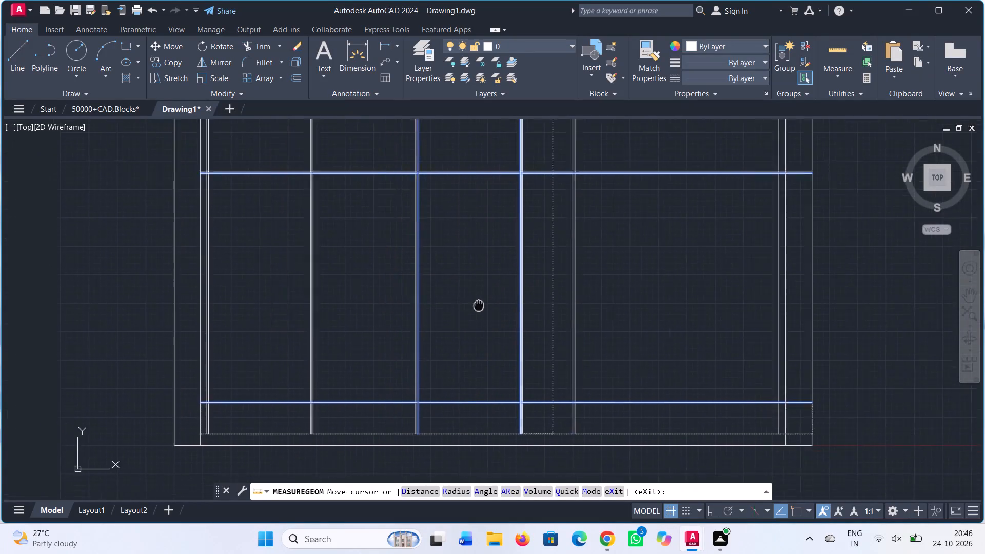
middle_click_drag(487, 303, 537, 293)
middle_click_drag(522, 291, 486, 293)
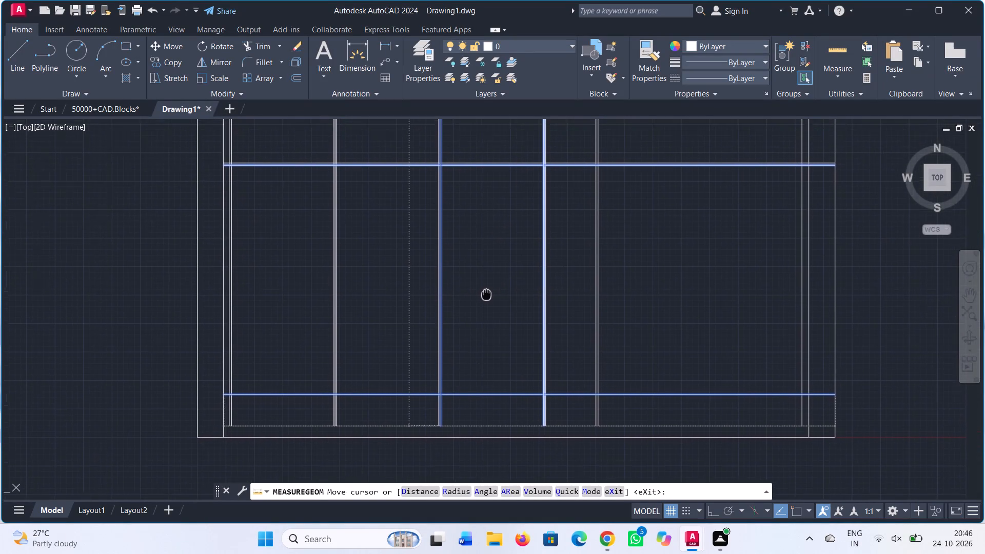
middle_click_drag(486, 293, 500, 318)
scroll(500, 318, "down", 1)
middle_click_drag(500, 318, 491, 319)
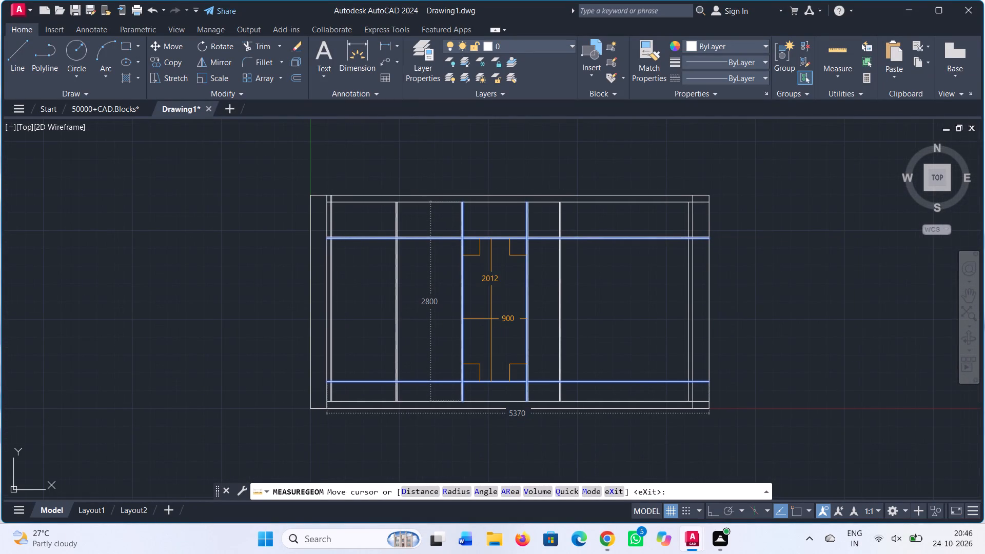
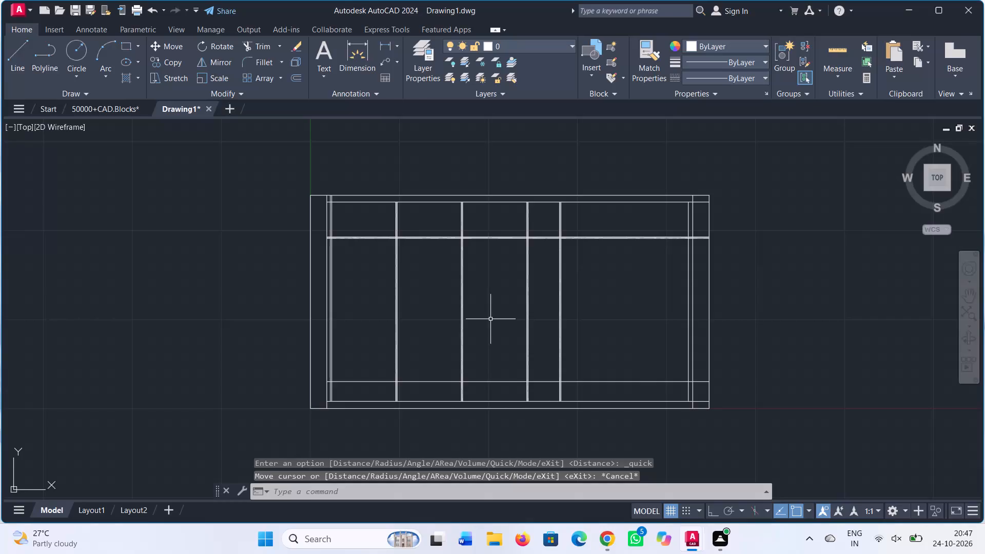
Offset the lower horizontal line 300 upward to add a second horizontal line above it.
type("off")
key("Return")
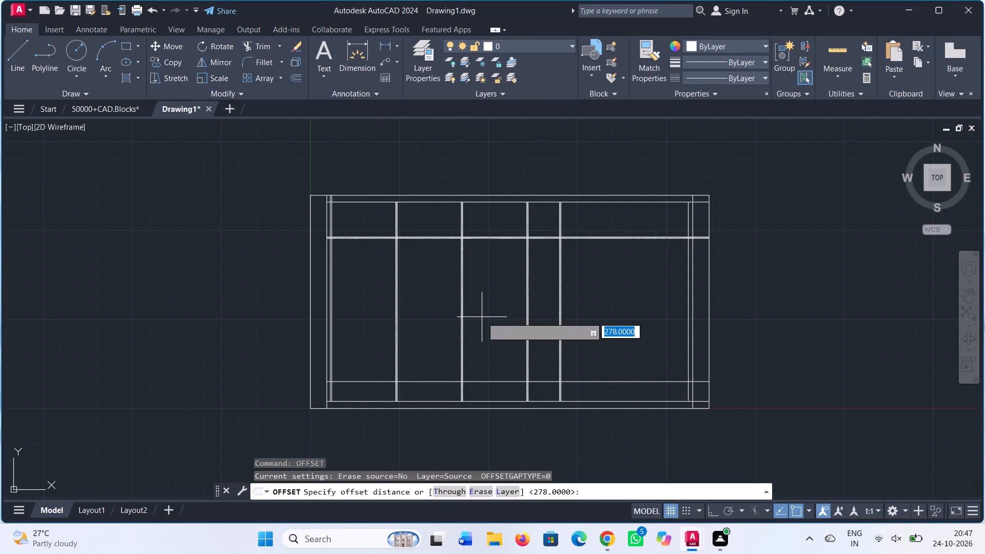
type("300")
key("Return")
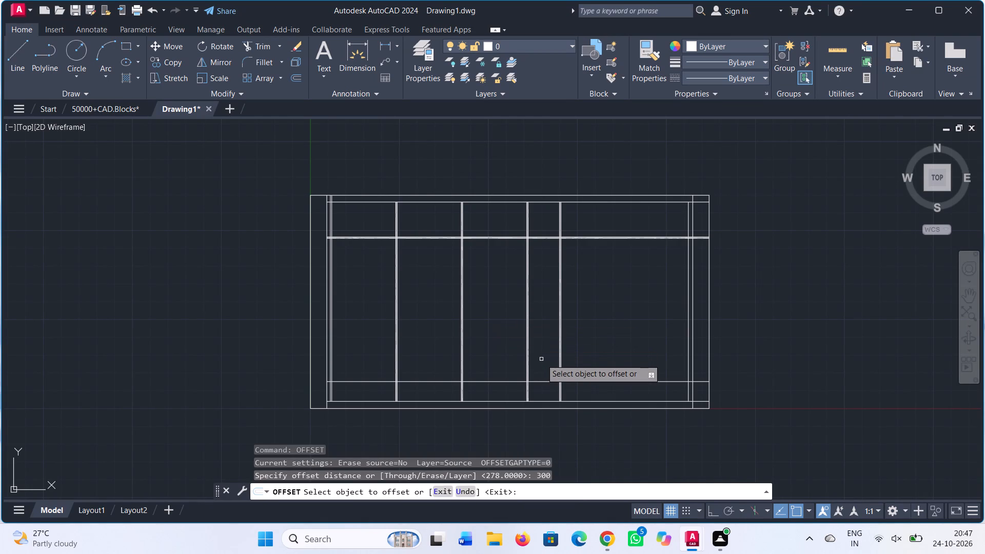
scroll(541, 359, "up", 2)
left_click(544, 418)
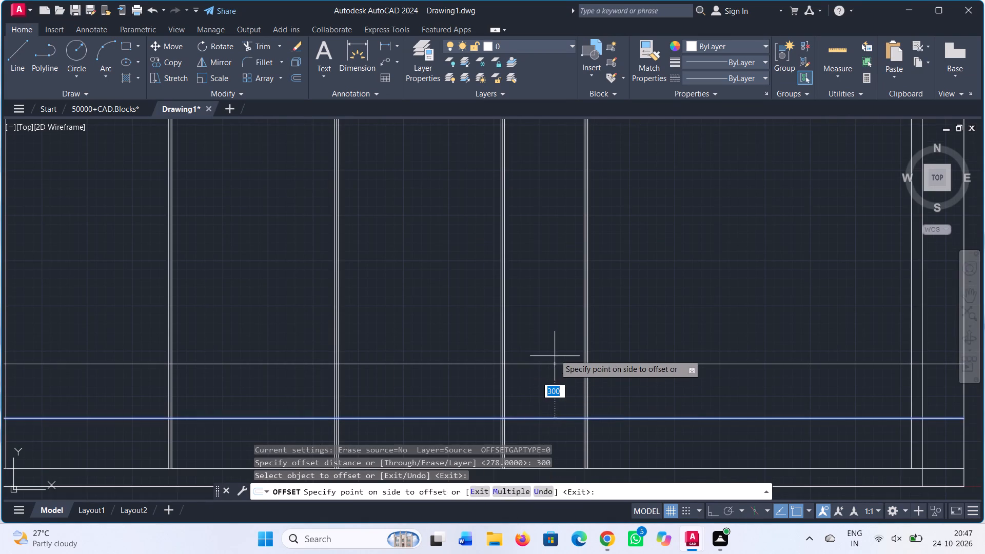
left_click(555, 341)
key("Escape")
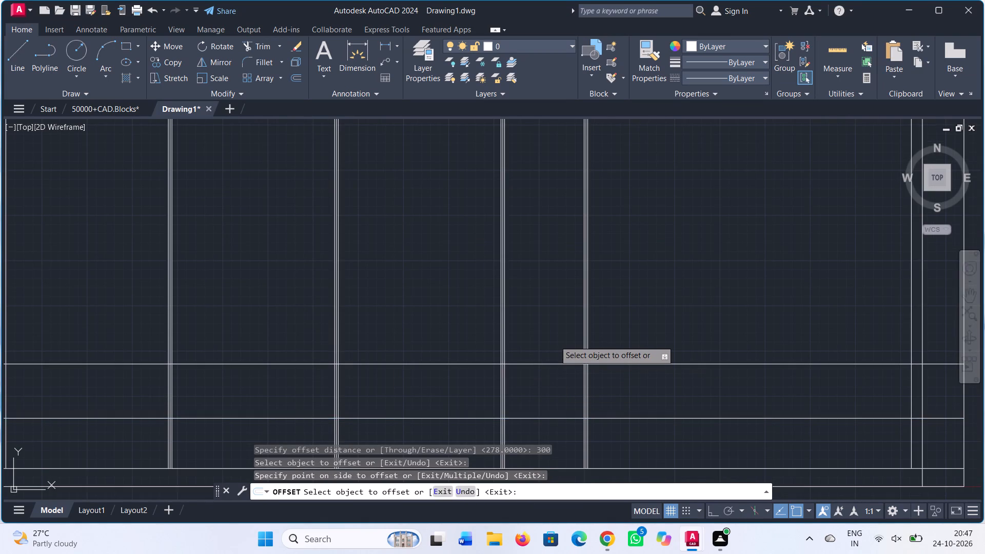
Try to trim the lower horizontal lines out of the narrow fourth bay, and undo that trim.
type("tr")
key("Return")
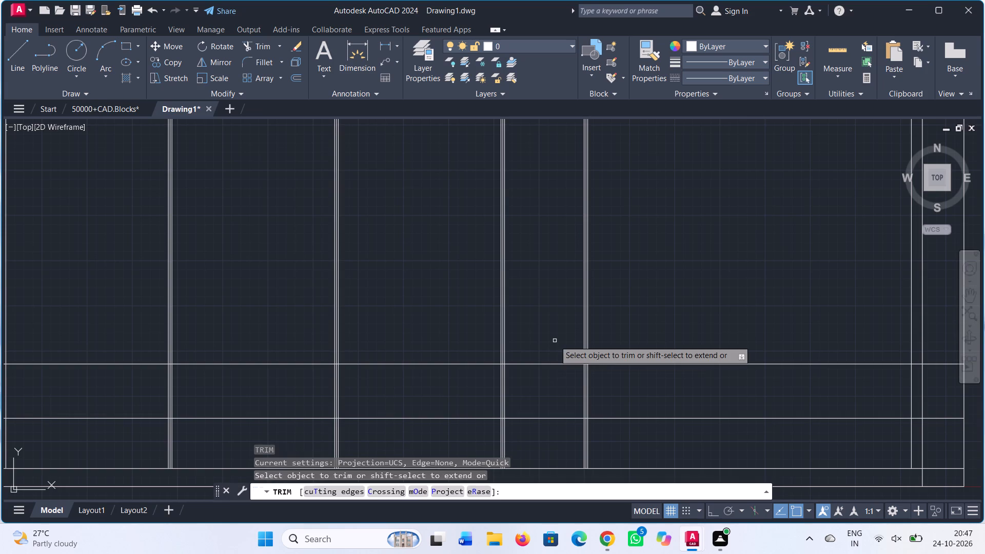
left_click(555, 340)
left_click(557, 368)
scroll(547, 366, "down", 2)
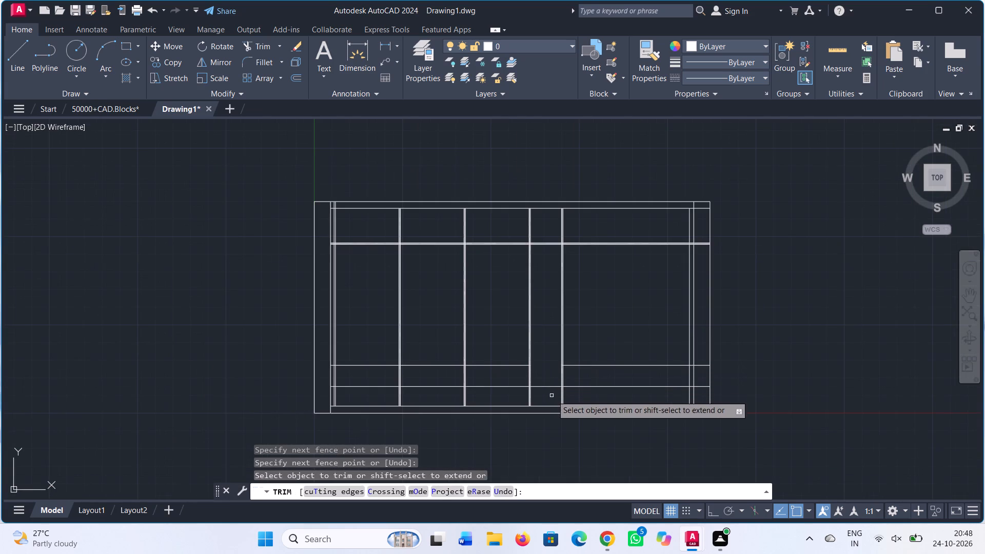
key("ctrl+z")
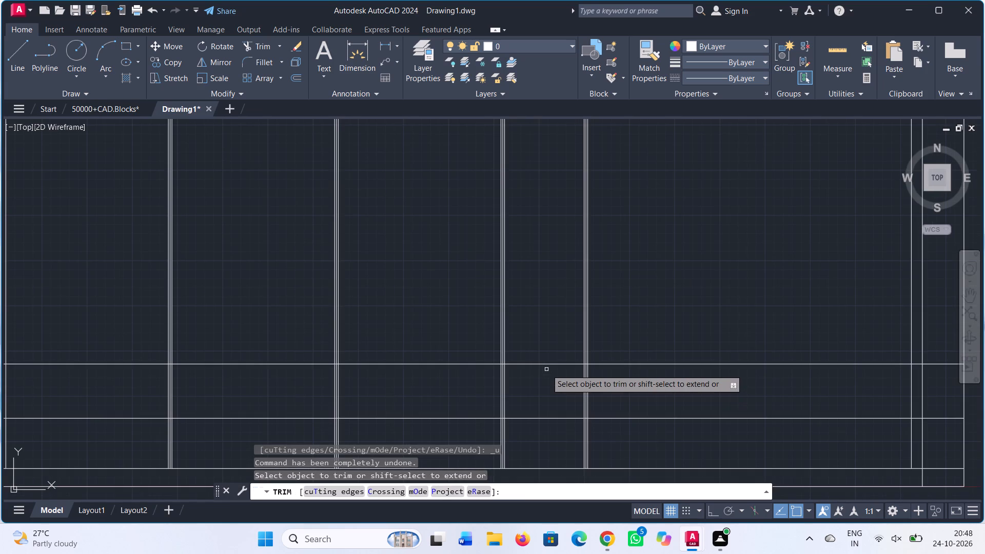
Trim both lower horizontal lines out of the first bay, including their short stubs beside the left side strip.
scroll(522, 361, "down", 2)
scroll(354, 391, "up", 2)
left_click(353, 388)
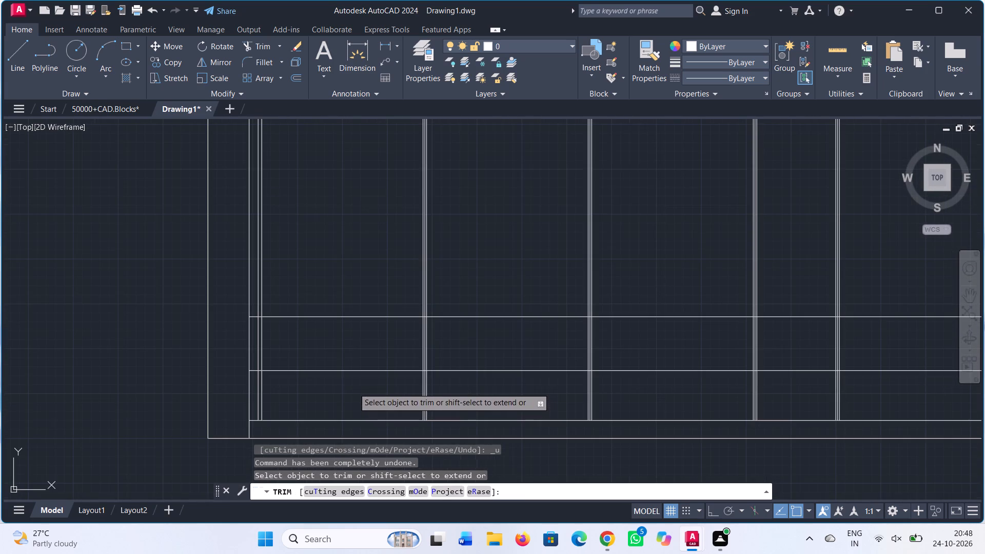
left_click(350, 299)
scroll(265, 332, "up", 1)
left_click(247, 301)
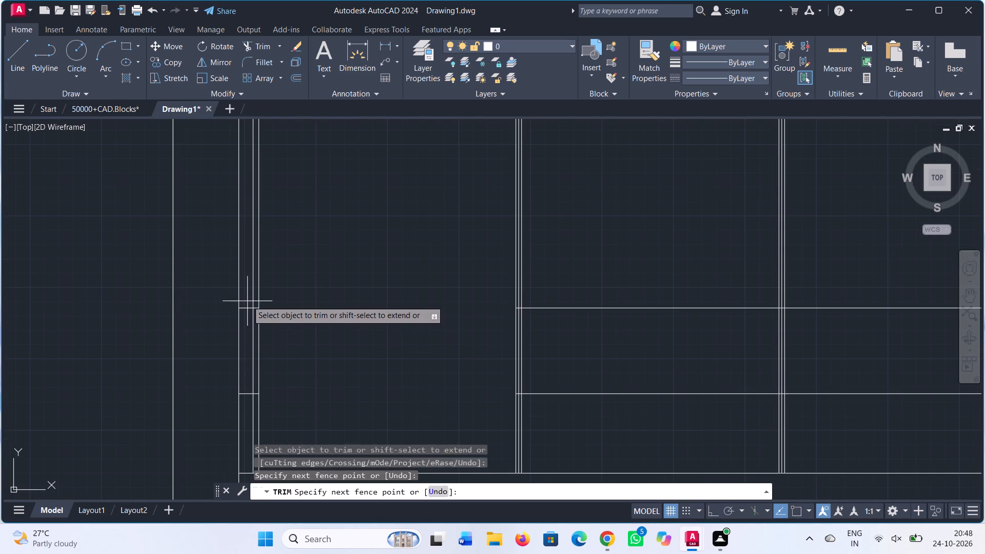
left_click(246, 409)
scroll(251, 402, "up", 3)
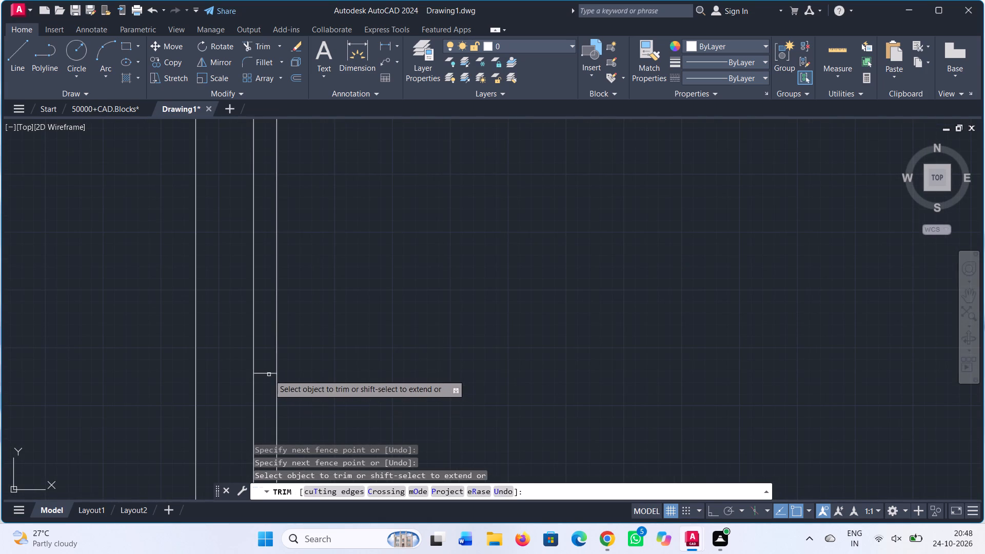
left_click(264, 372)
scroll(265, 365, "down", 1)
left_click(266, 155)
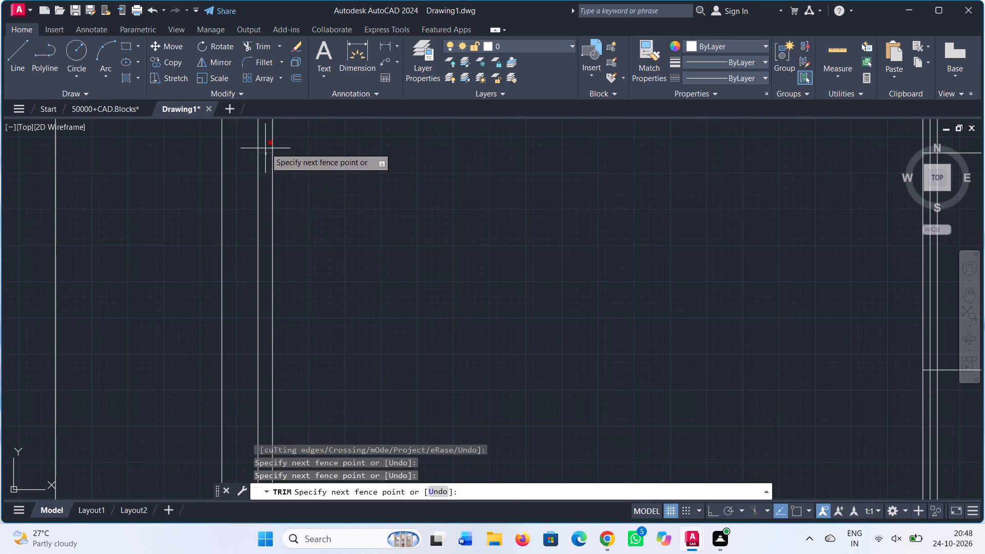
left_click(265, 146)
Trim both lower horizontal lines out of the second bay.
scroll(265, 149, "down", 3)
middle_click_drag(418, 219, 351, 238)
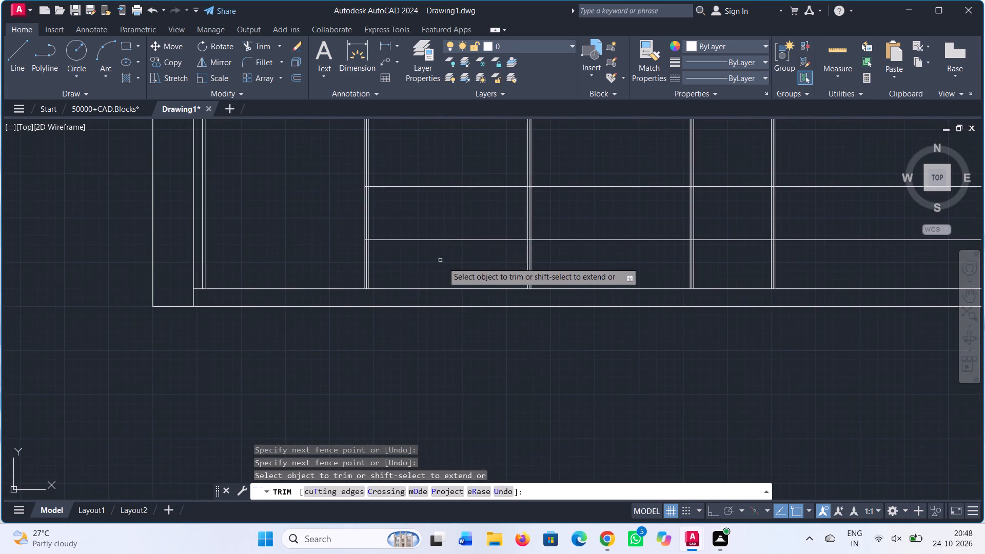
left_click(443, 263)
left_click(448, 164)
Trim the stubs of both horizontal lines inside the divider between the first and second bays.
scroll(389, 228, "up", 3)
middle_click_drag(361, 233, 400, 346)
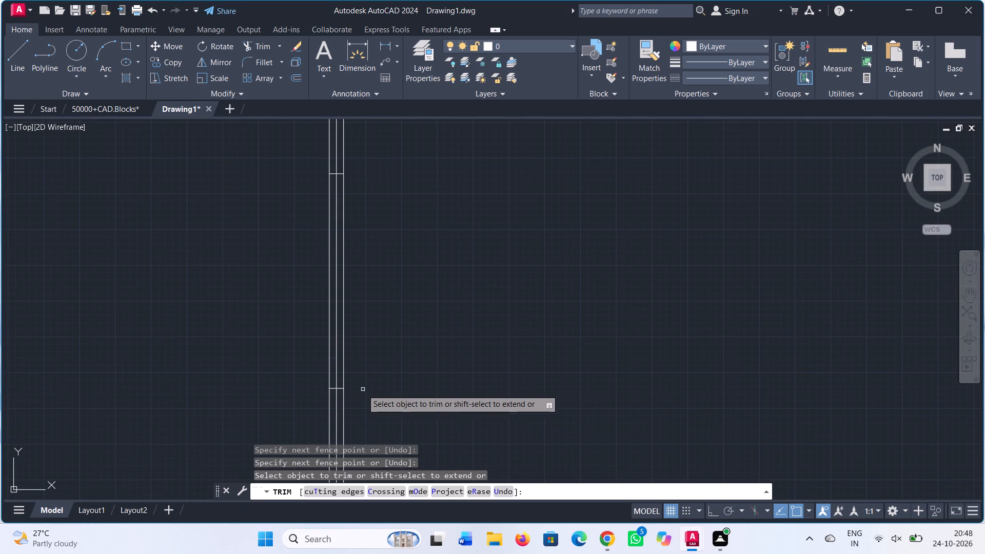
scroll(333, 391, "up", 2)
left_click(329, 379)
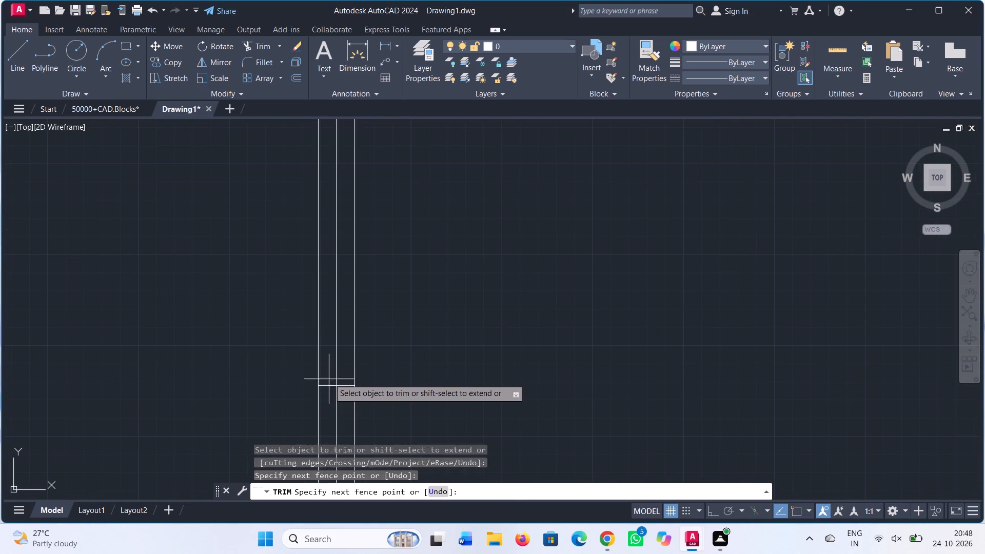
left_click(330, 393)
left_click(346, 388)
left_click(344, 380)
scroll(344, 380, "down", 1)
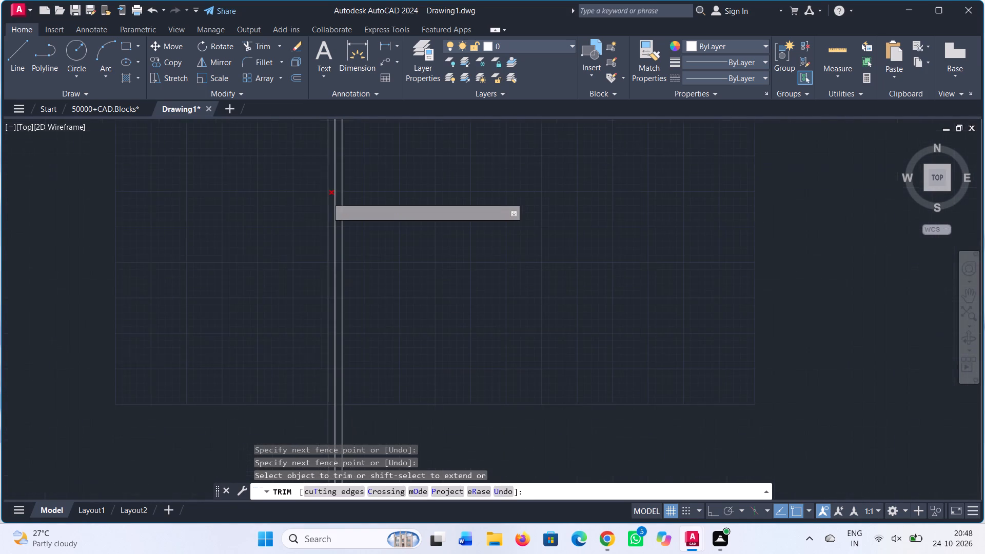
scroll(327, 197, "down", 1)
middle_click_drag(327, 197, 317, 324)
scroll(319, 229, "up", 1)
left_click(319, 222)
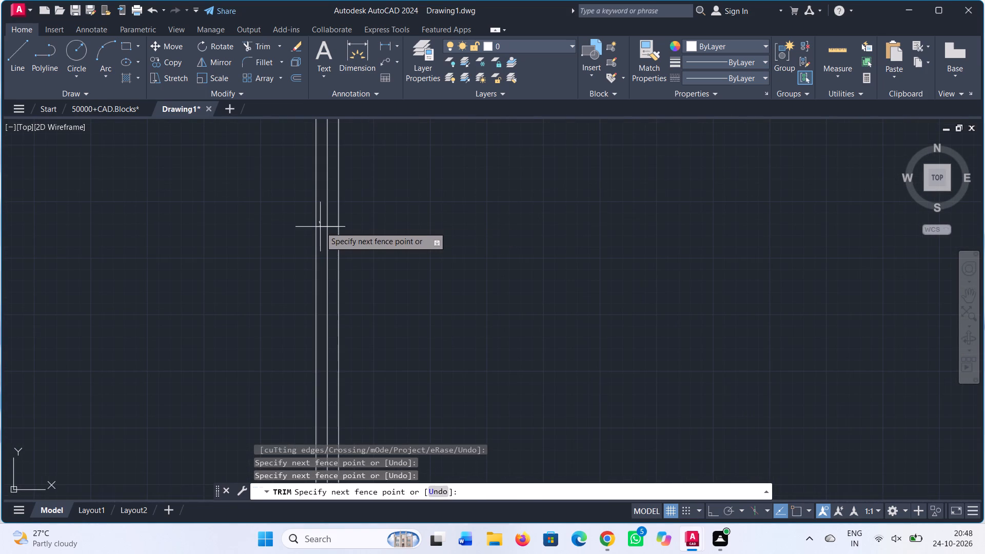
left_click(321, 235)
left_click(333, 230)
left_click(333, 220)
Trim the stubs of both horizontal lines inside the divider between the second and third bays, keeping the divider lines whole.
scroll(333, 220, "down", 3)
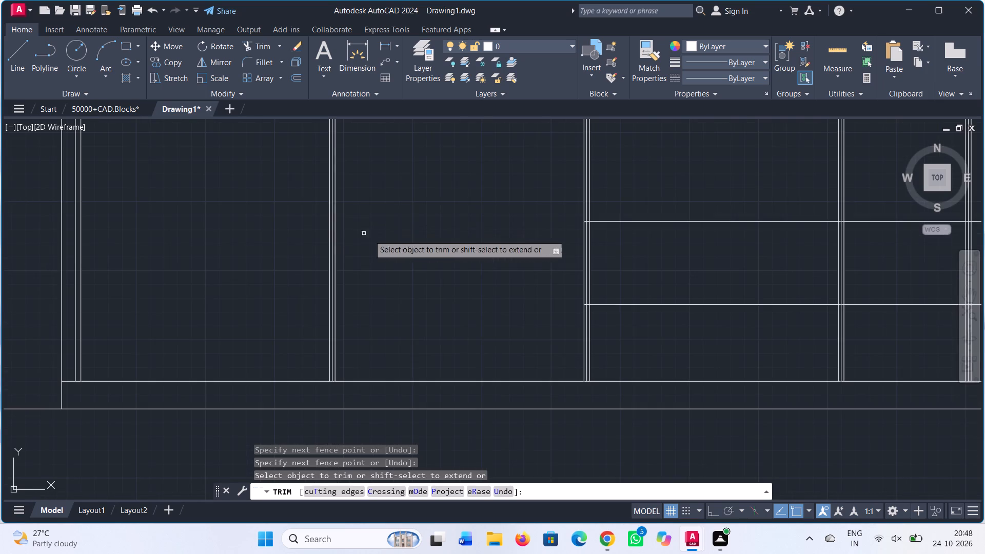
middle_click_drag(451, 254, 223, 261)
scroll(384, 226, "up", 3)
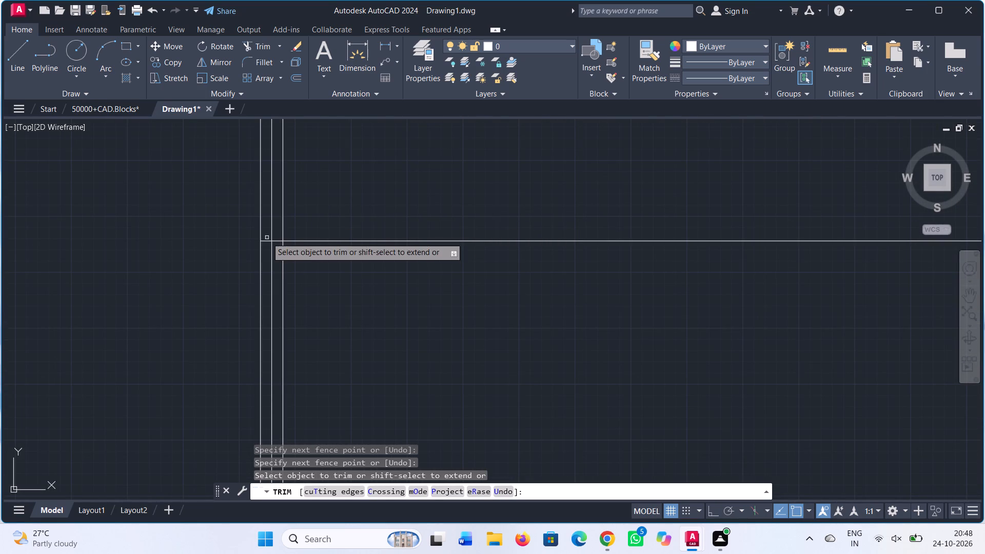
left_click(267, 241)
left_click(281, 242)
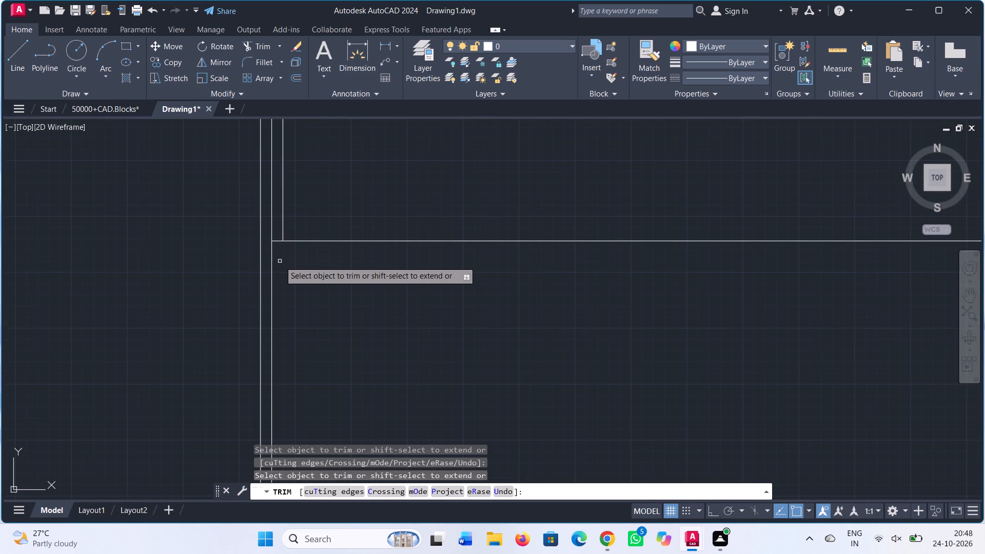
key("ctrl+z")
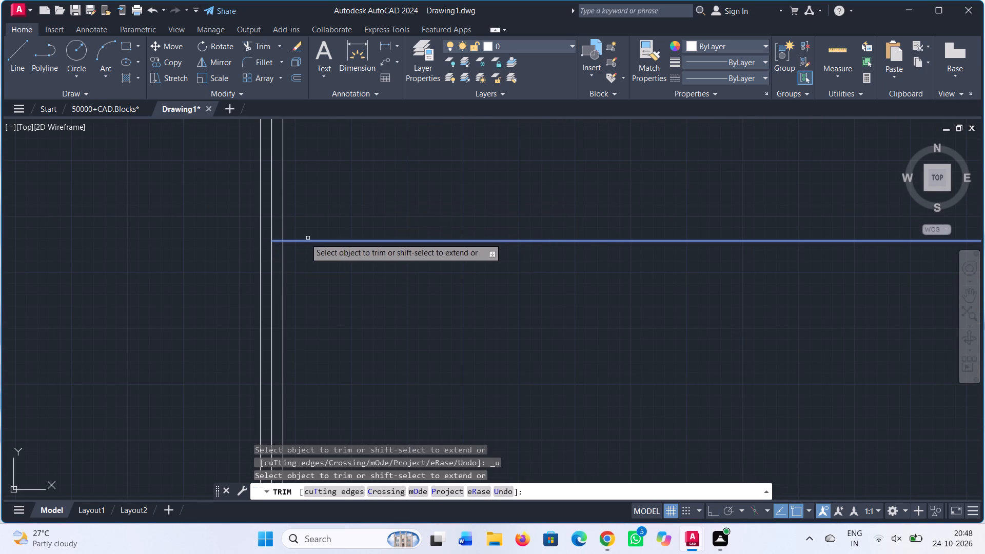
left_click(277, 242)
scroll(280, 246, "down", 2)
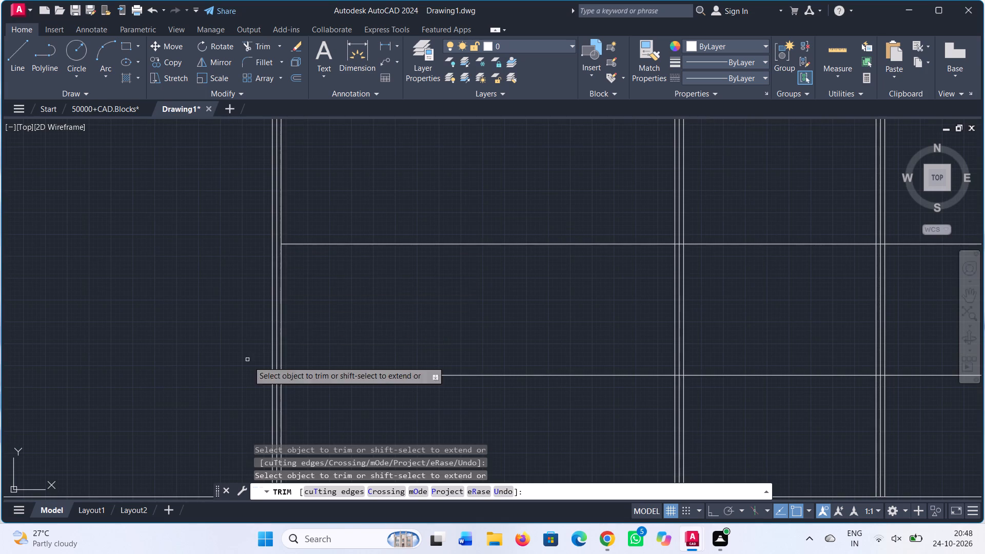
scroll(273, 389, "up", 3)
left_click(271, 338)
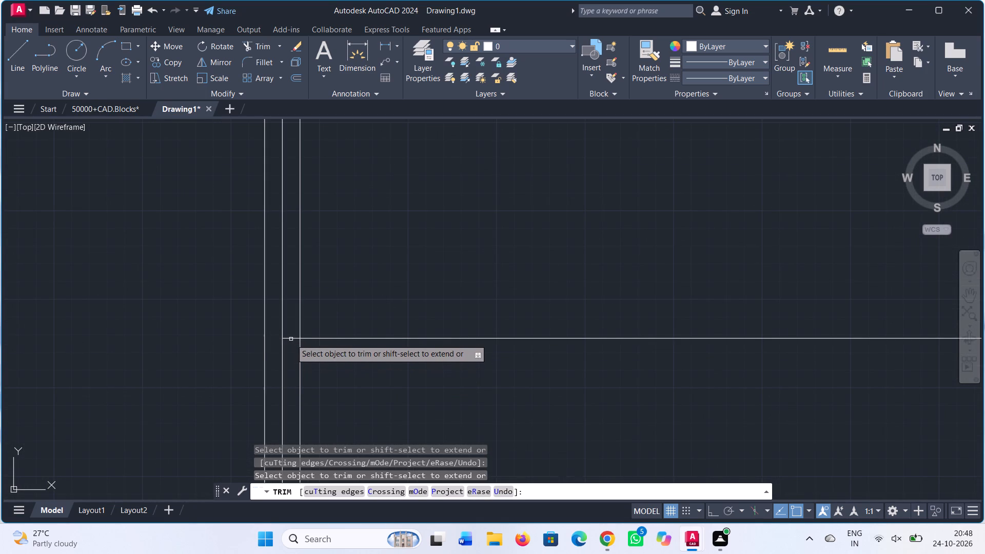
left_click(290, 338)
Trim both lower horizontal lines out of the third bay.
scroll(293, 345, "down", 2)
scroll(379, 299, "down", 1)
left_click_drag(425, 187, 426, 195)
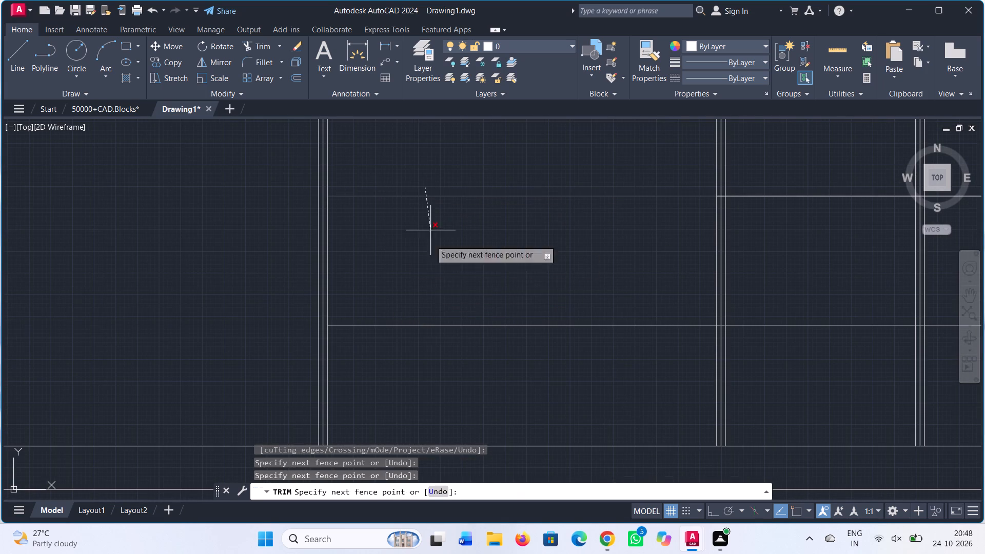
left_click(449, 349)
Trim both lower horizontal lines out of the wide last bay and the right side strip, including the stubs beside it.
scroll(453, 323, "down", 2)
middle_click_drag(461, 312, 272, 301)
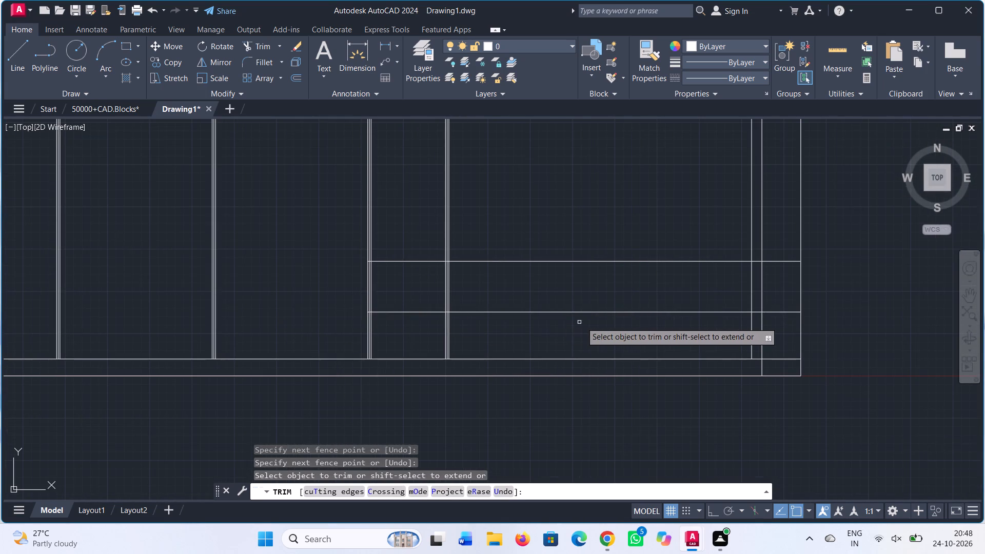
left_click(603, 322)
left_click(603, 229)
scroll(841, 269, "up", 2)
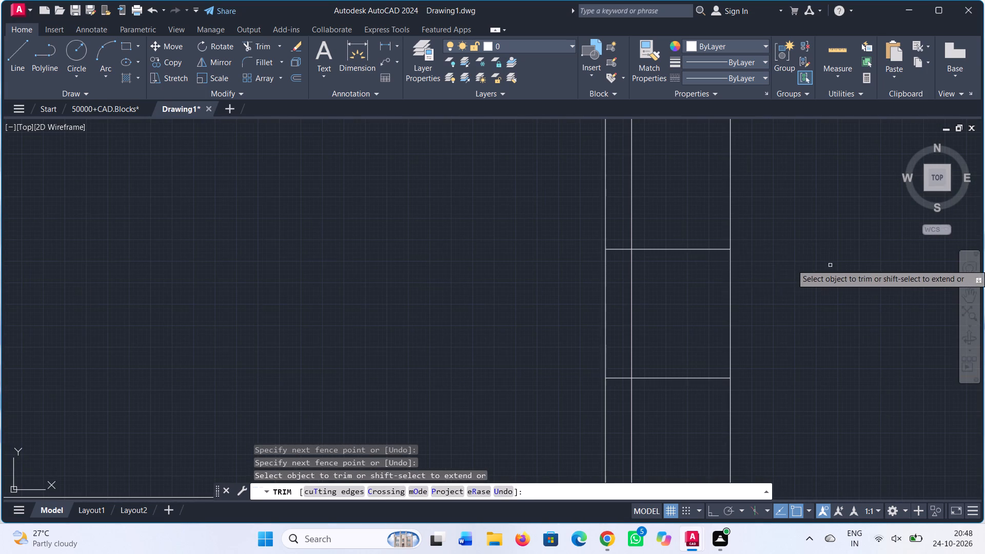
left_click(685, 235)
left_click(684, 392)
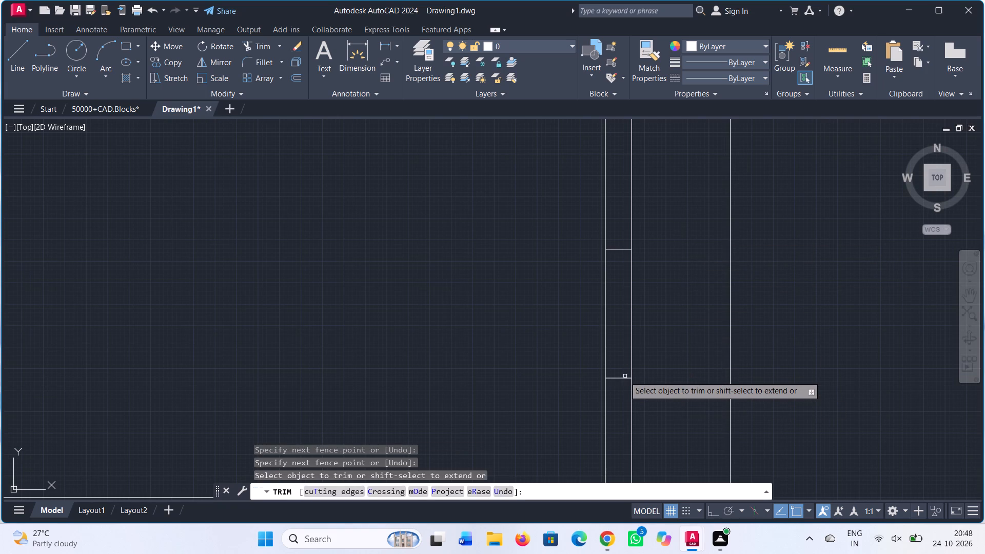
left_click(623, 381)
left_click(618, 320)
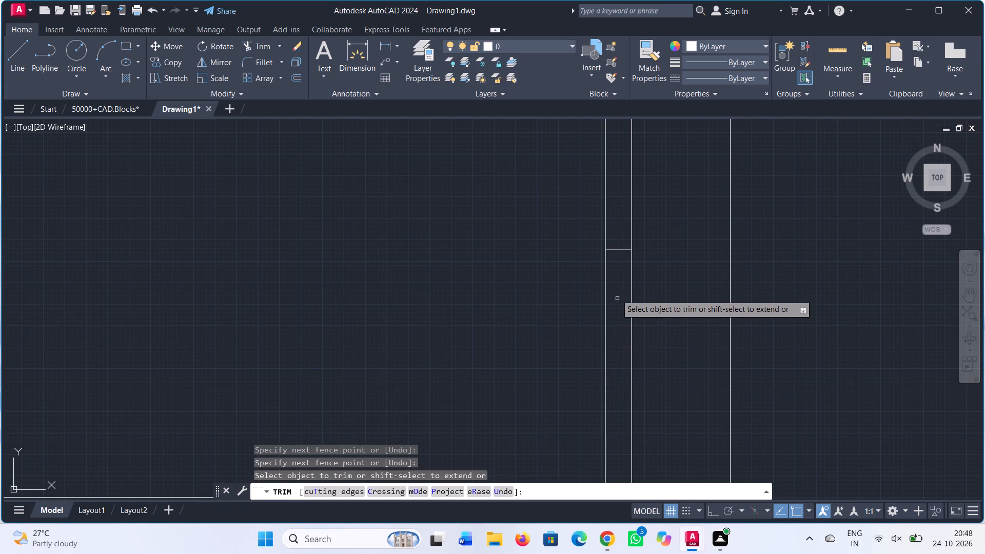
left_click(614, 250)
Trim the stubs of both horizontal lines inside the divider between the third bay and the narrow fourth bay.
scroll(414, 298, "down", 2)
middle_click_drag(320, 292, 645, 291)
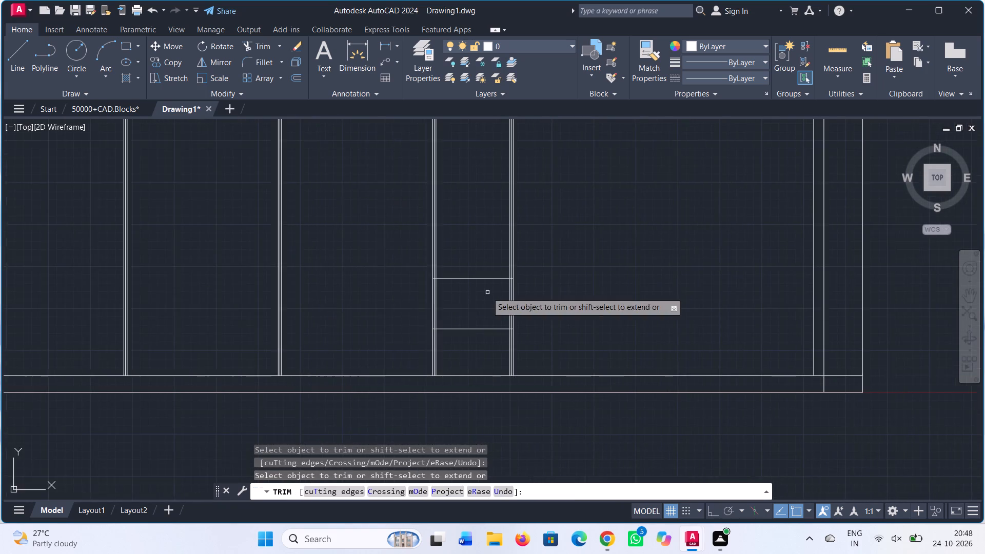
scroll(460, 293, "up", 4)
left_click(337, 201)
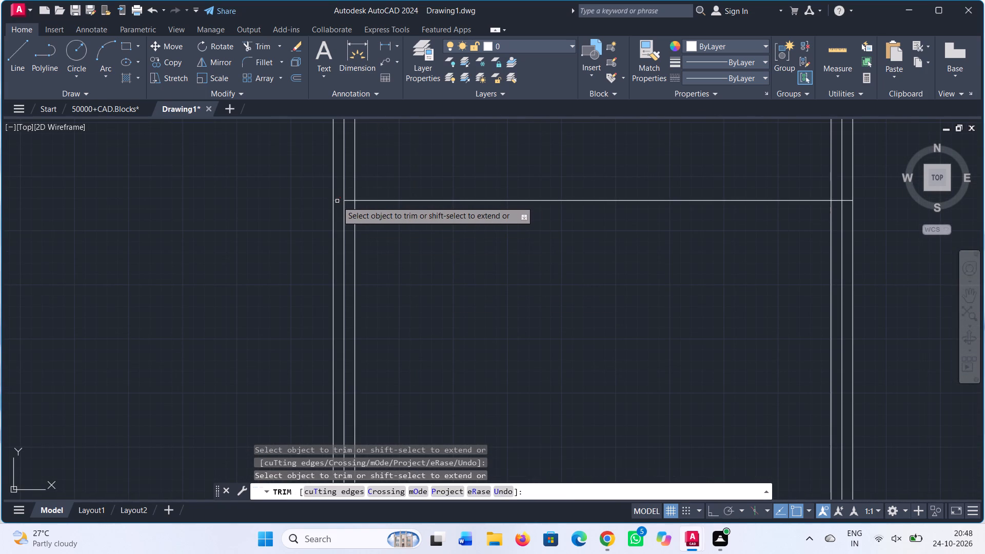
left_click(350, 203)
scroll(403, 263, "down", 1)
scroll(376, 232, "up", 2)
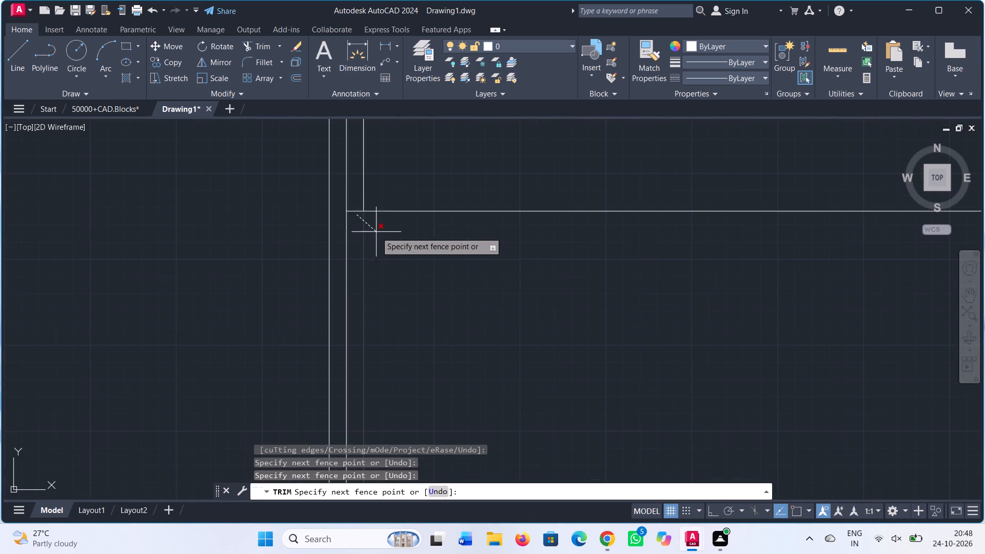
left_click(357, 204)
scroll(349, 215, "down", 1)
middle_click_drag(418, 289, 431, 162)
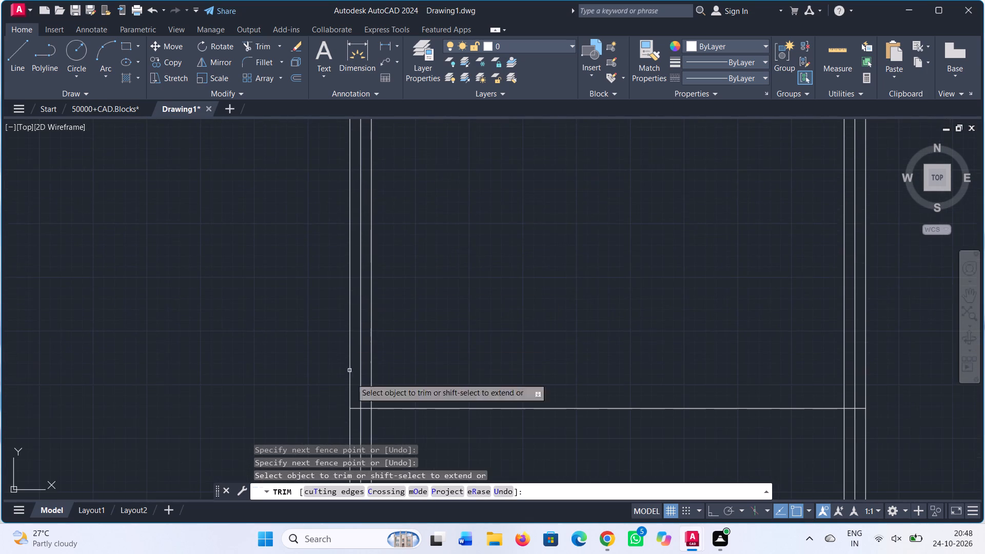
middle_click_drag(395, 388, 402, 301)
scroll(339, 340, "up", 1)
left_click(370, 313)
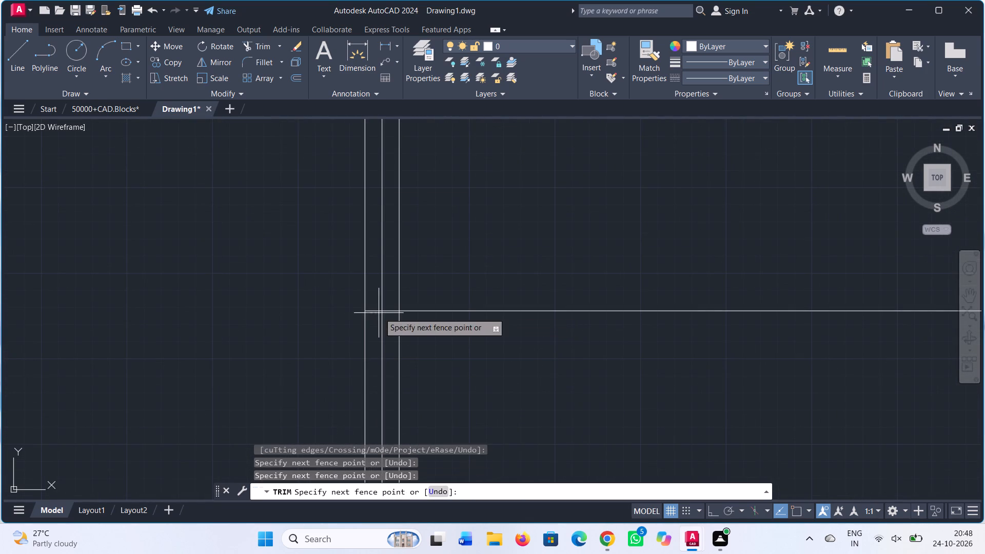
left_click(373, 303)
left_click(391, 310)
scroll(391, 311, "down", 4)
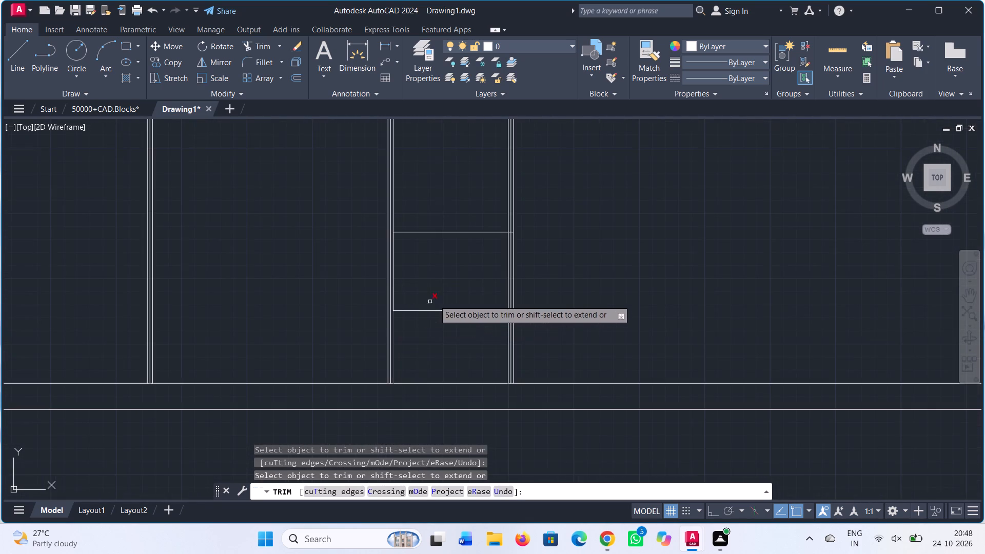
Trim the stubs of both horizontal lines inside the divider between the narrow fourth bay and the wide last bay, keeping the divider lines whole.
middle_click_drag(468, 284, 379, 301)
scroll(426, 256, "up", 5)
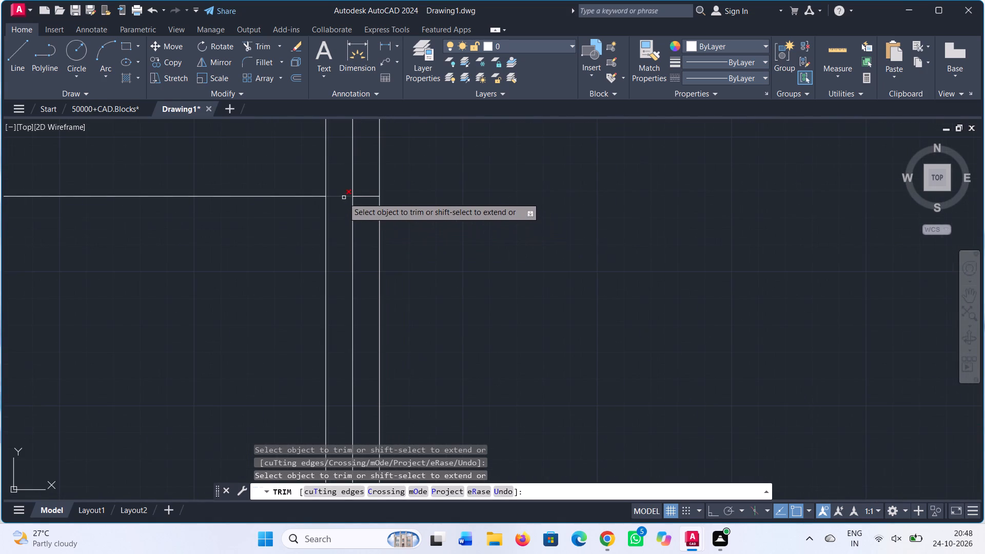
left_click(338, 196)
left_click(365, 197)
scroll(365, 222, "down", 4)
scroll(360, 355, "up", 4)
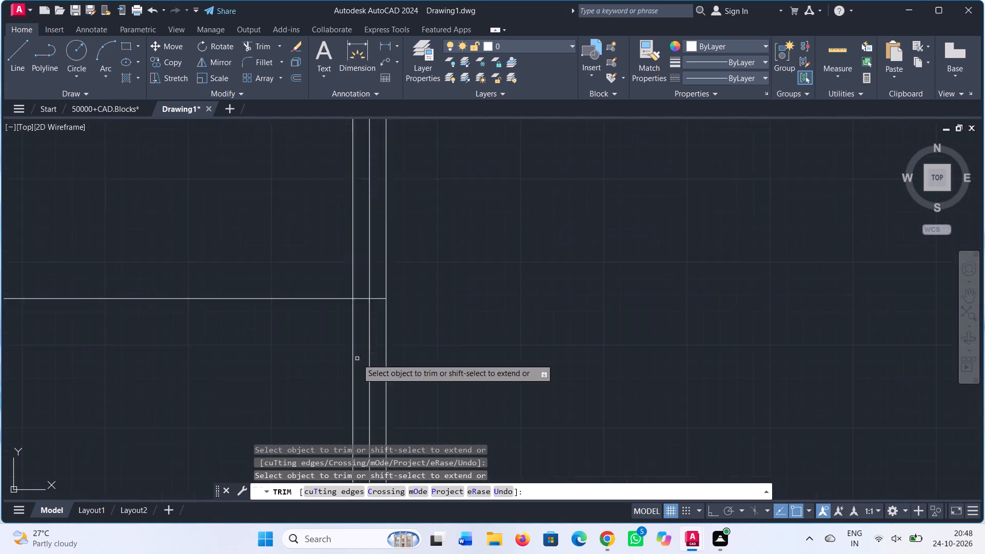
left_click(357, 263)
left_click(391, 265)
scroll(384, 274, "down", 2)
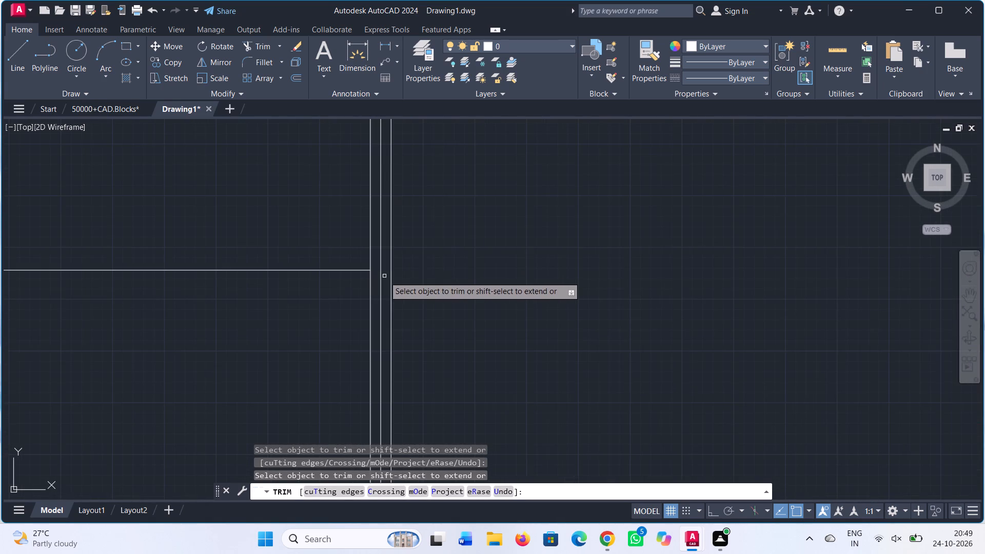
scroll(296, 215, "down", 3)
middle_click_drag(289, 210, 472, 298)
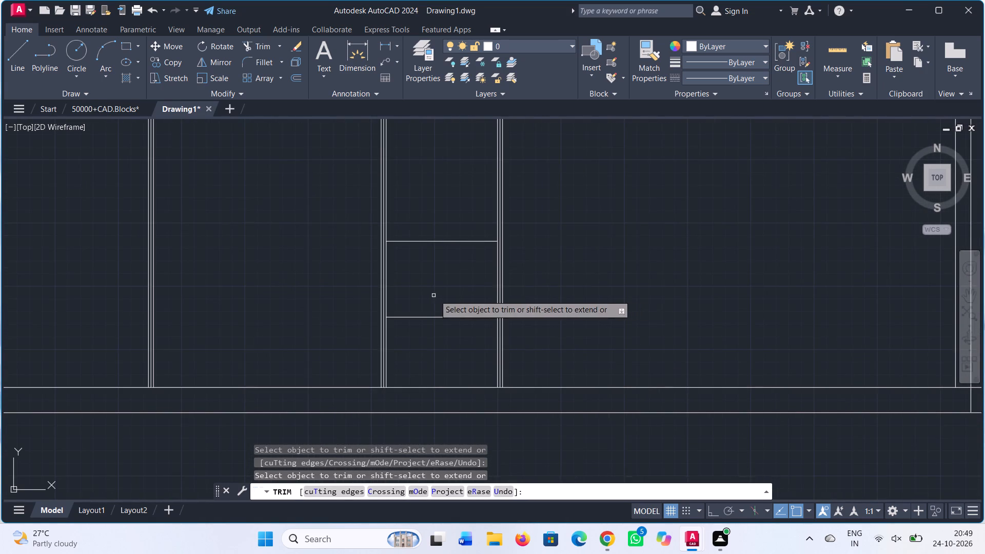
middle_click_drag(435, 295, 455, 354)
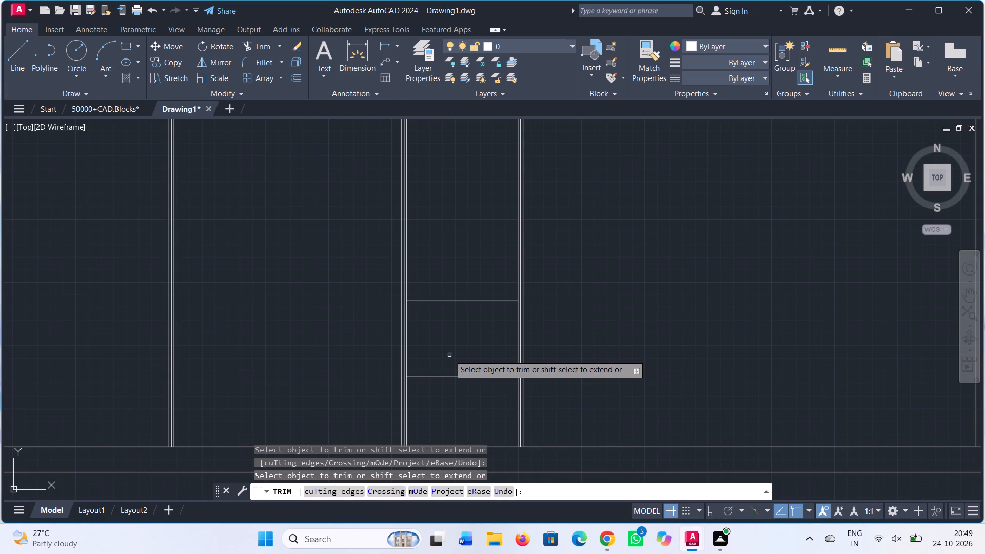
key("Escape")
Offset the upper horizontal line in the narrow bay upward by 27 to form the first shelf thickness.
type("off")
key("Return")
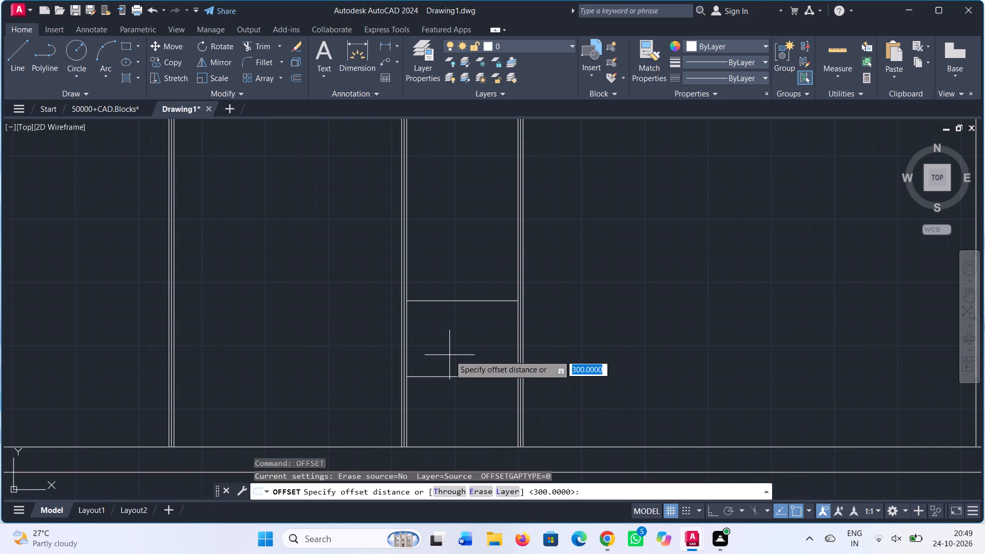
type("27")
key("Return")
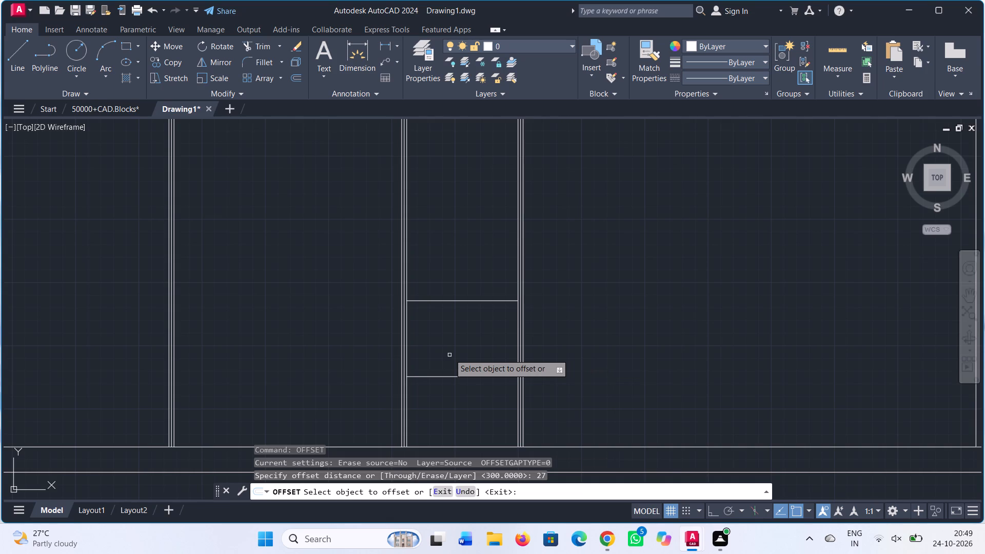
left_click(445, 301)
left_click(449, 278)
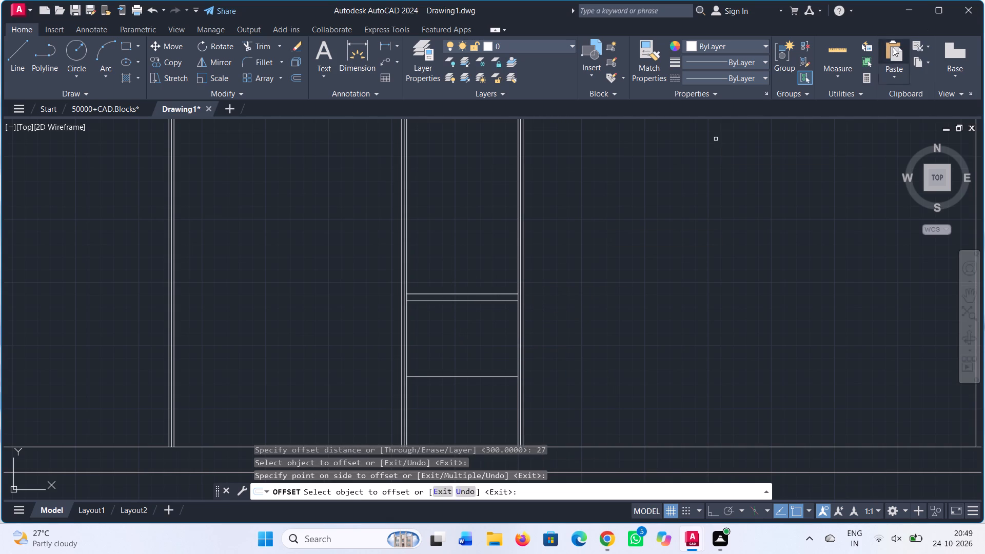
left_click_drag(841, 51, 838, 56)
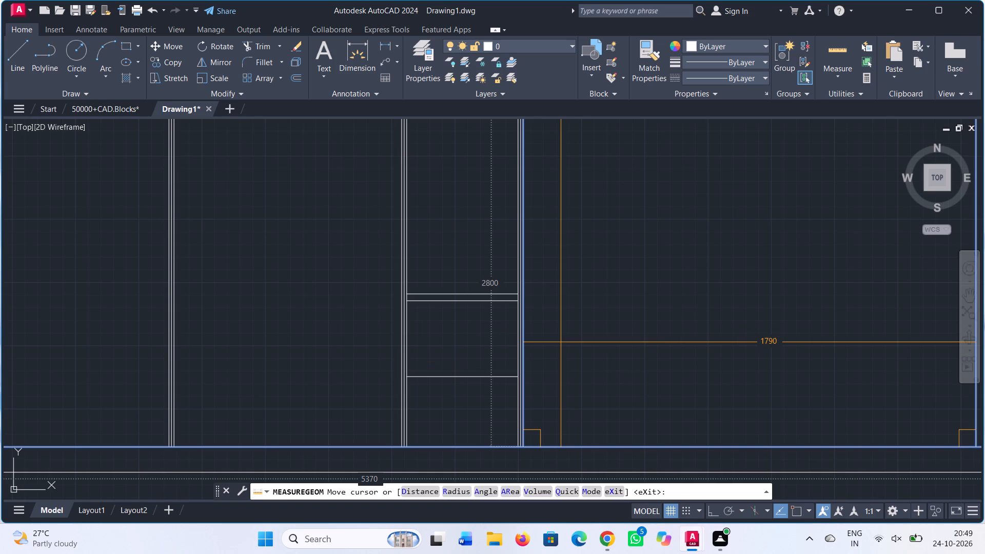
key("Escape")
Offset the top edge of the first 27-thick shelf upward by 300 within the narrow bay.
type("off")
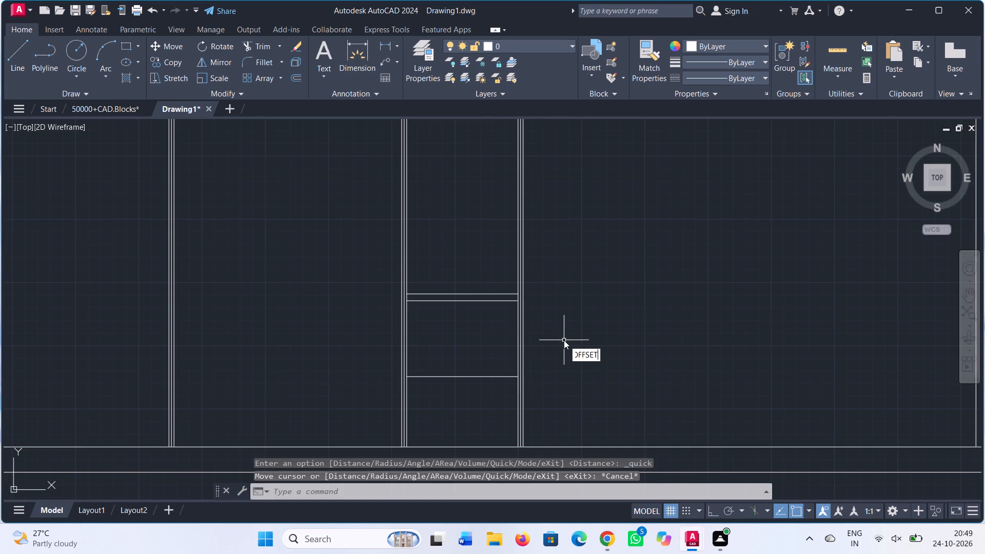
key("Return")
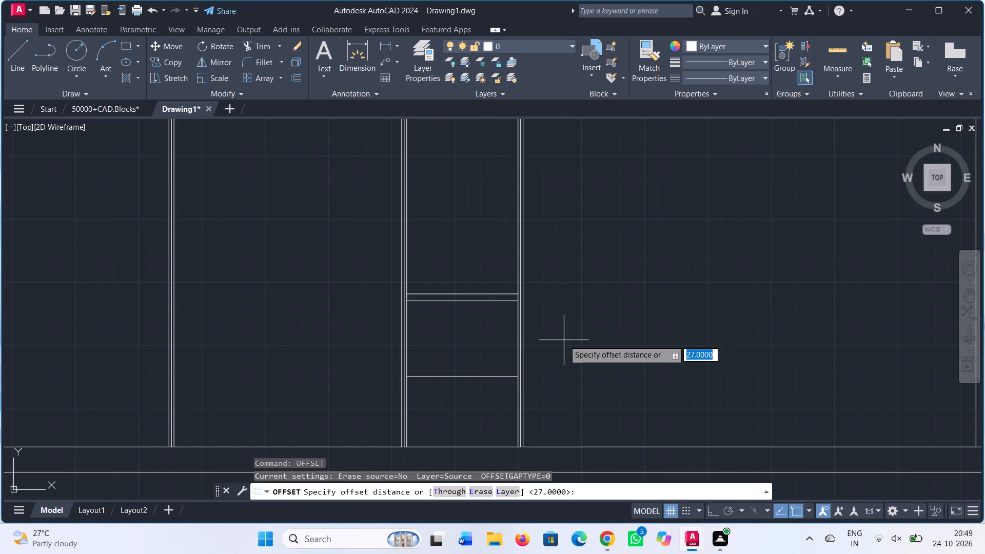
type("300")
key("Return")
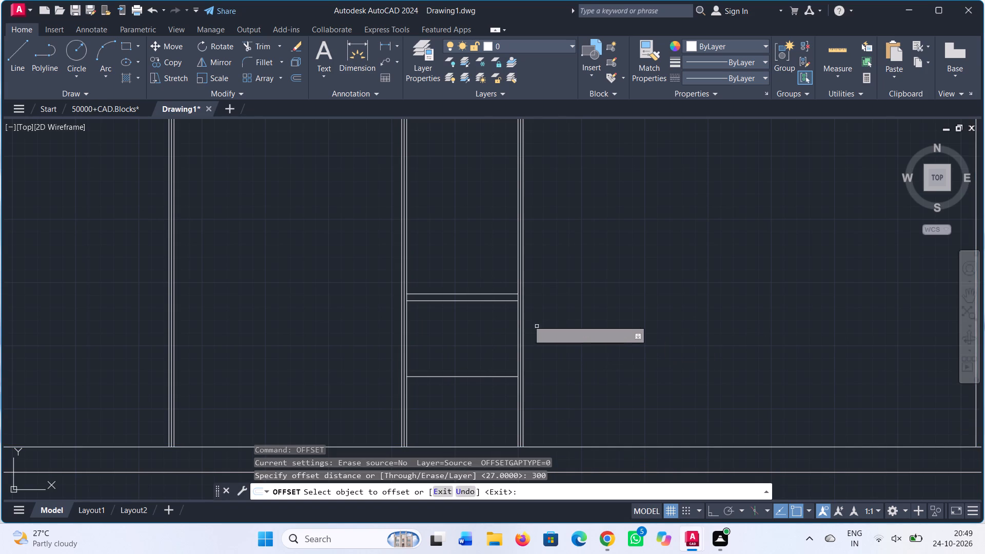
left_click(474, 294)
left_click(450, 223)
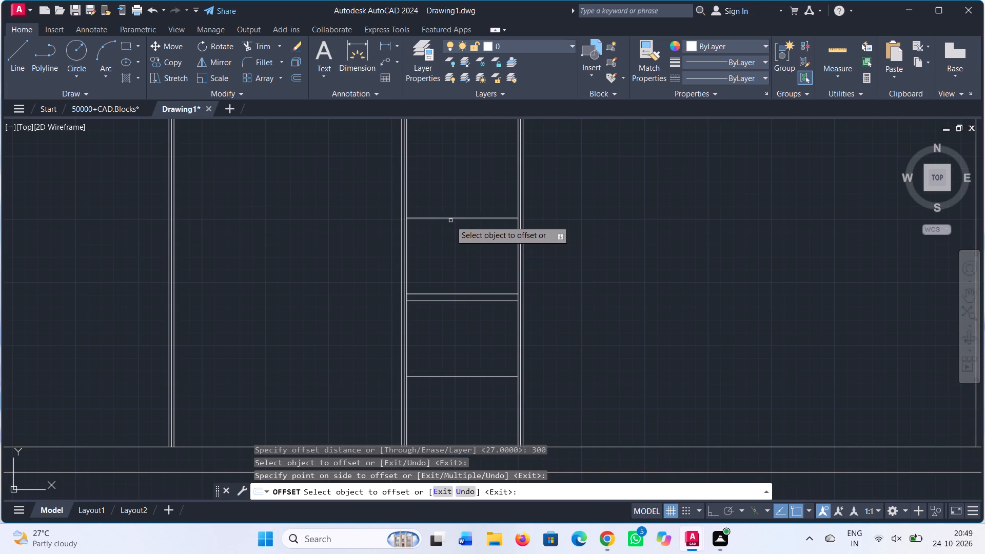
key("Escape")
Offset the topmost horizontal line in the narrow bay upward by 27 to form the second shelf.
type("off")
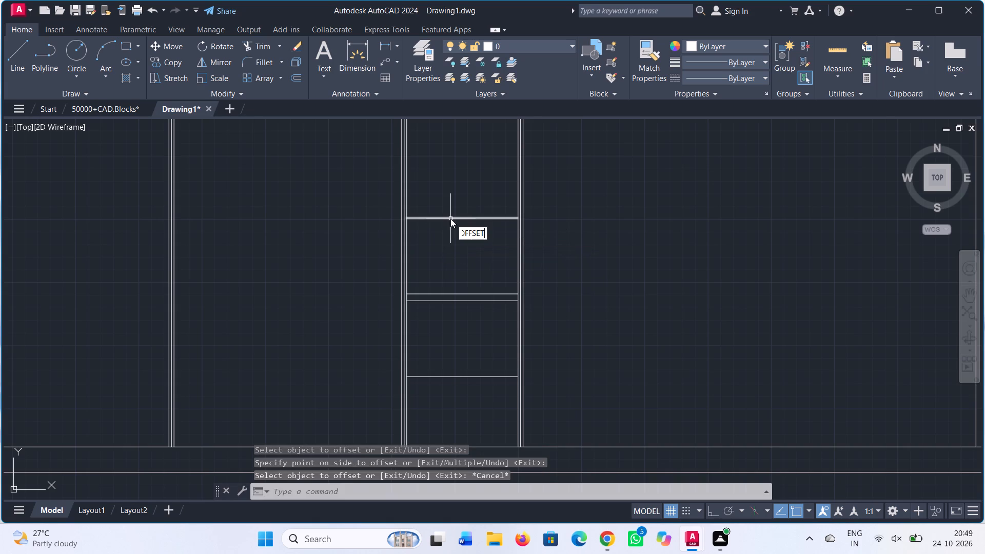
key("Return")
type("27")
key("Return")
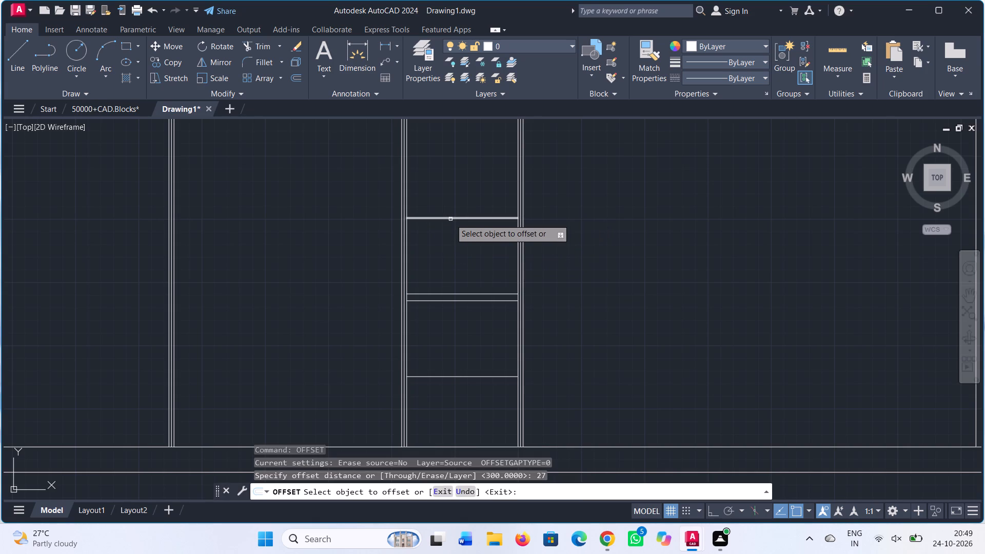
left_click(450, 219)
left_click(442, 185)
key("Escape")
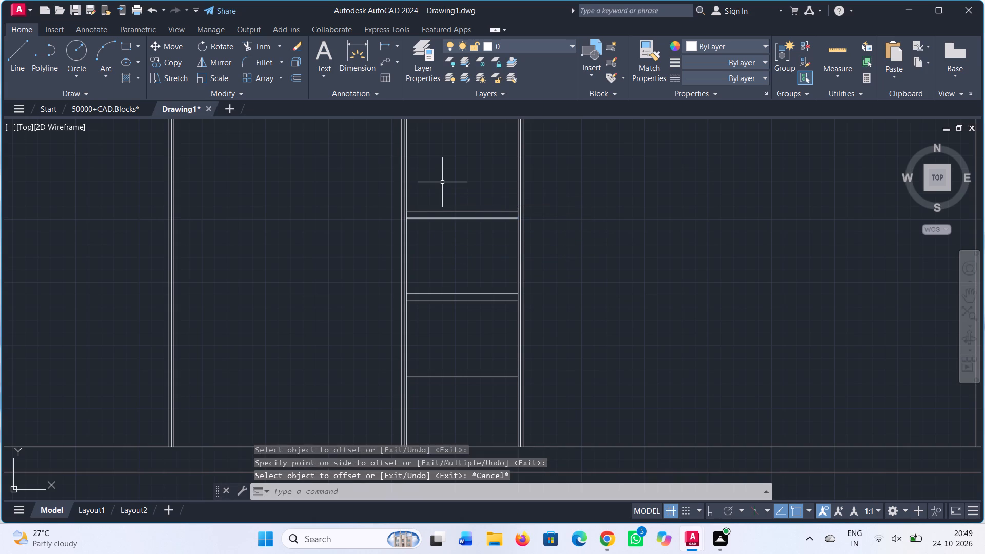
Offset the second shelf's top edge upward by 318 within the narrow bay.
type("off")
key("Return")
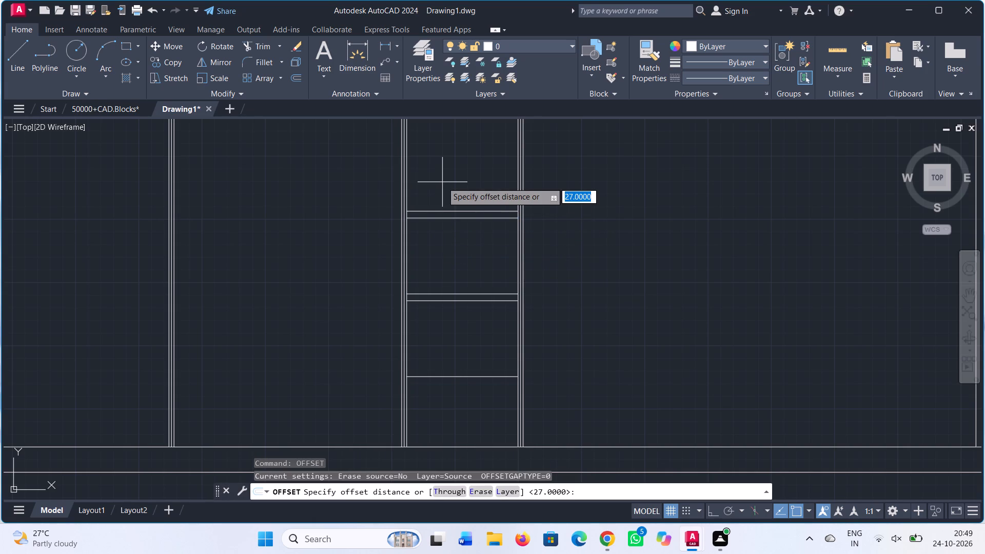
type("318")
key("Return")
middle_click_drag(612, 272, 558, 440)
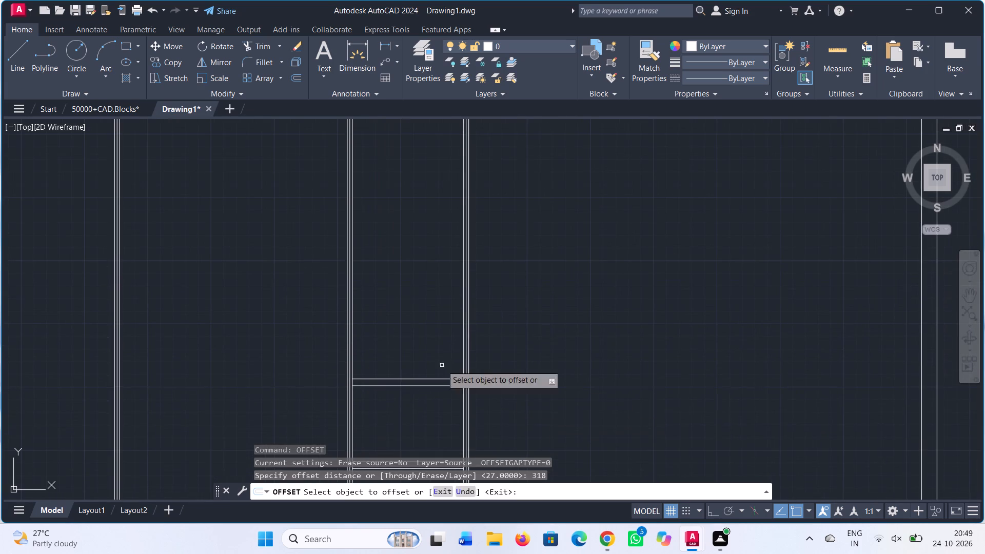
left_click(418, 379)
left_click(418, 275)
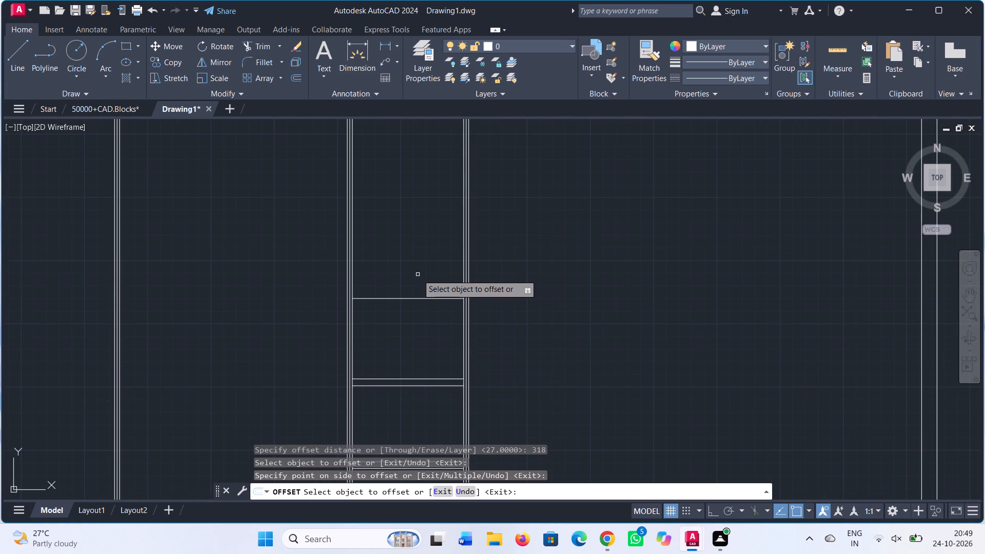
key("Escape")
Offset the topmost horizontal line in the narrow bay upward by 27 to form the third shelf.
type("off")
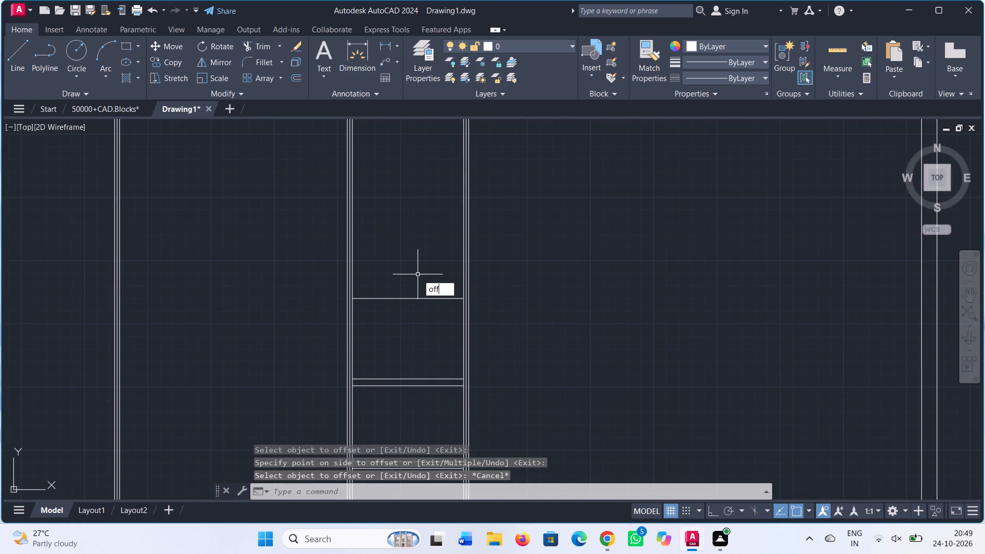
key("Return")
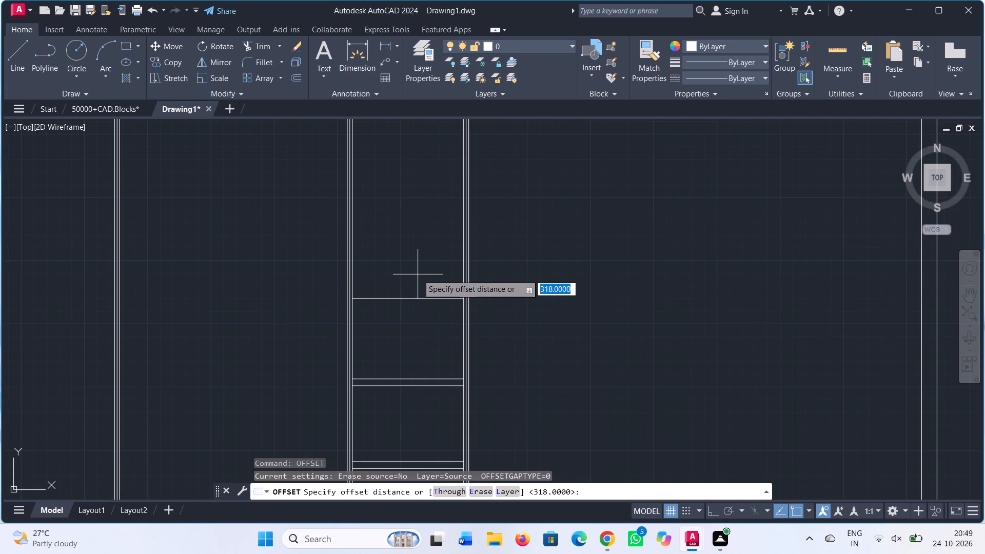
type("27")
key("Return")
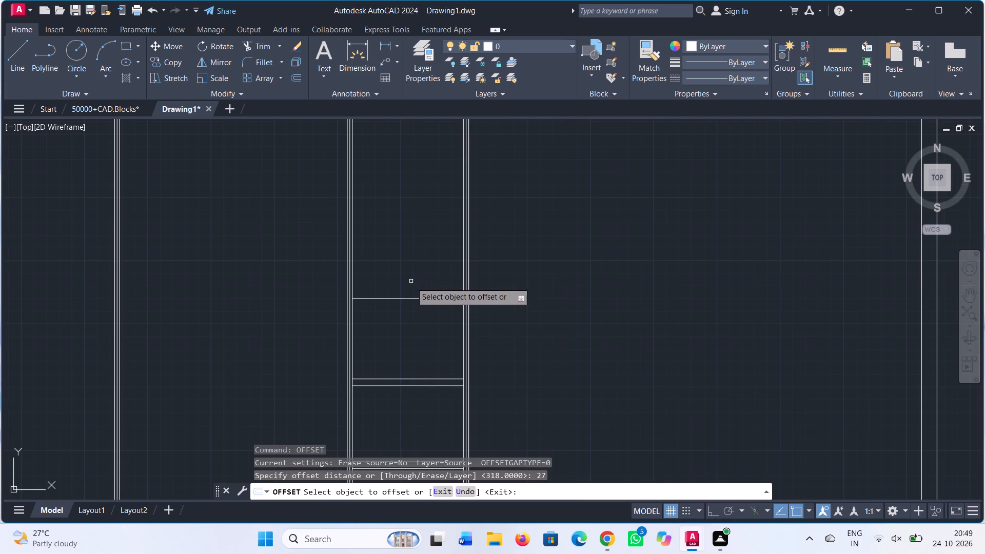
left_click(412, 298)
left_click(411, 217)
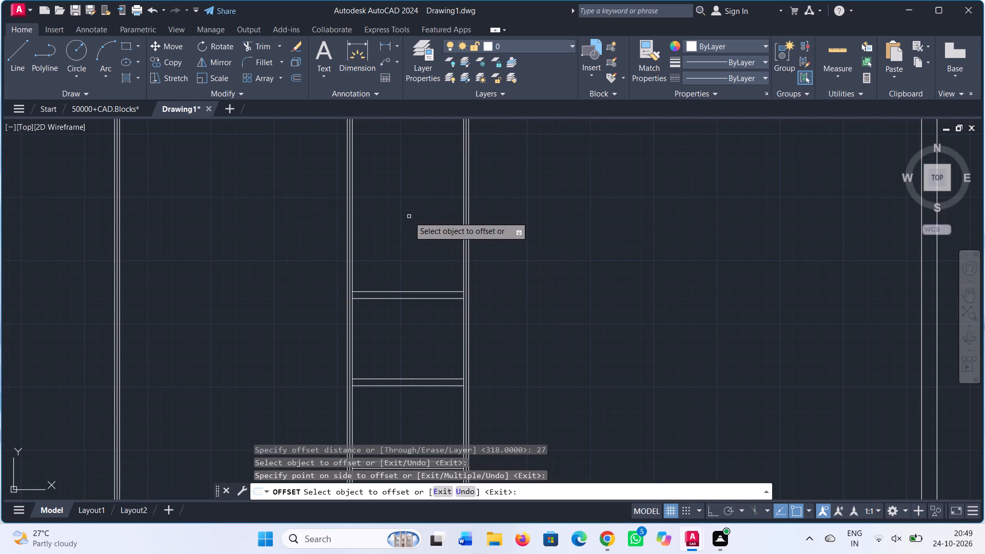
key("Escape")
Offset the third shelf's top edge upward by 282 within the narrow bay.
type("of")
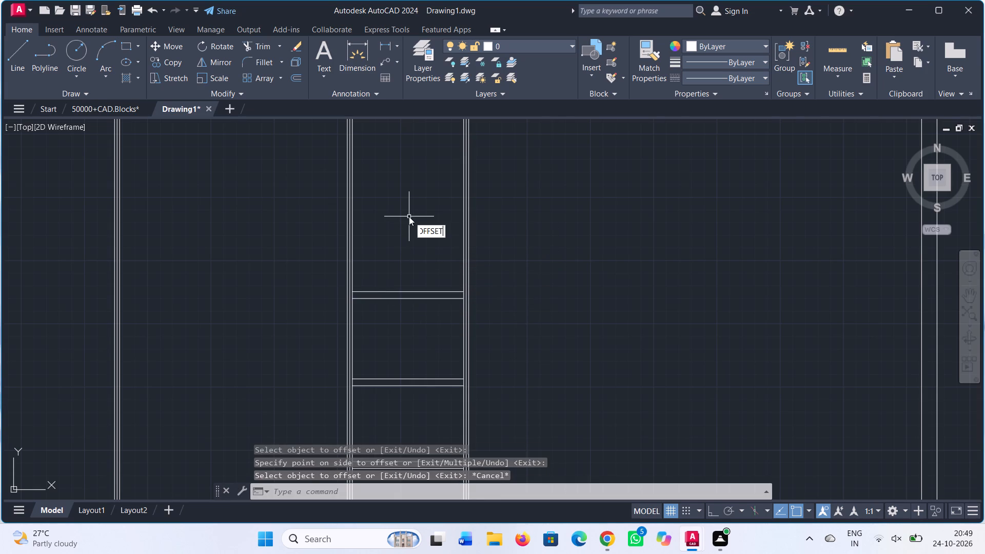
key("Return")
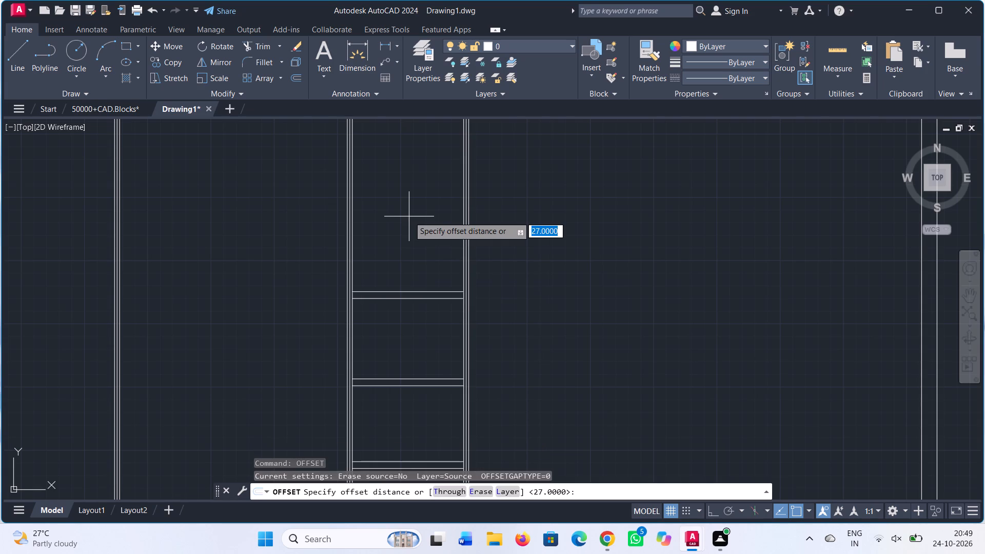
type("282")
key("Return")
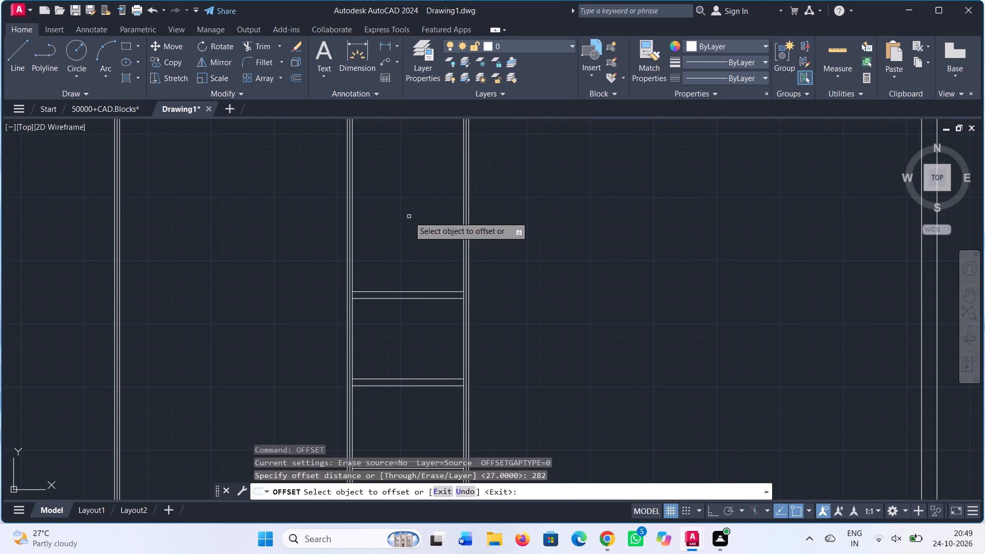
left_click(407, 291)
left_click(411, 174)
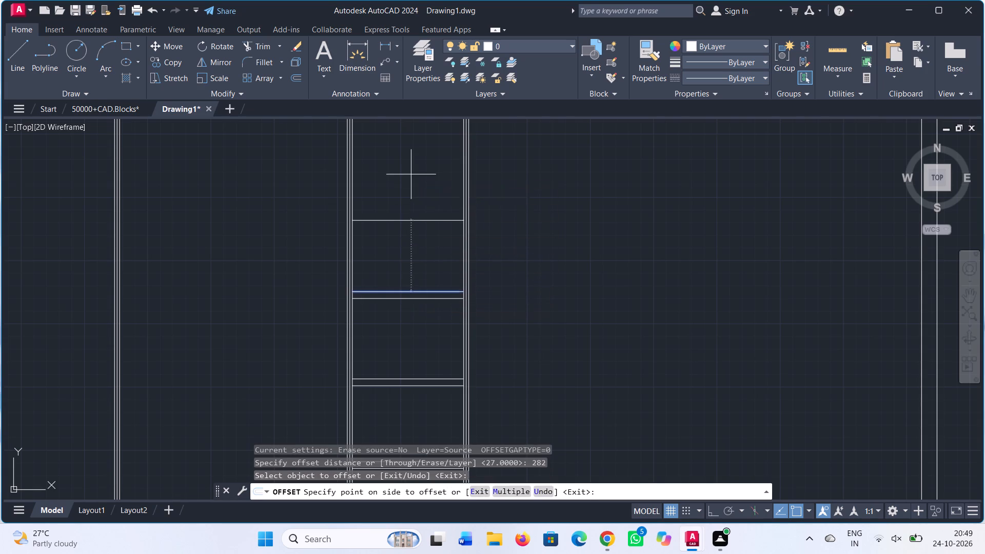
key("Escape")
Offset the topmost horizontal line in the narrow bay upward by 27 to form the fourth shelf.
type("of")
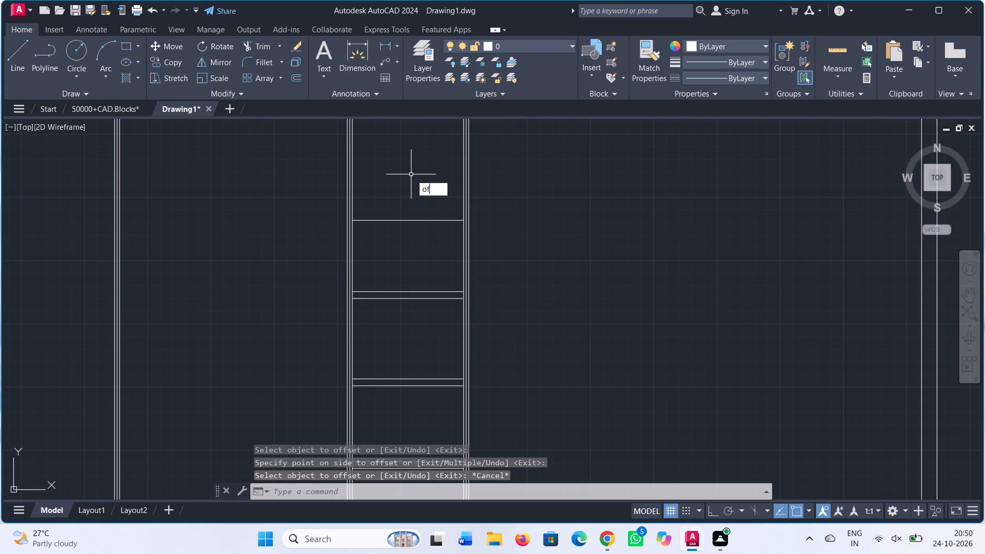
key("Return")
type("27")
key("Return")
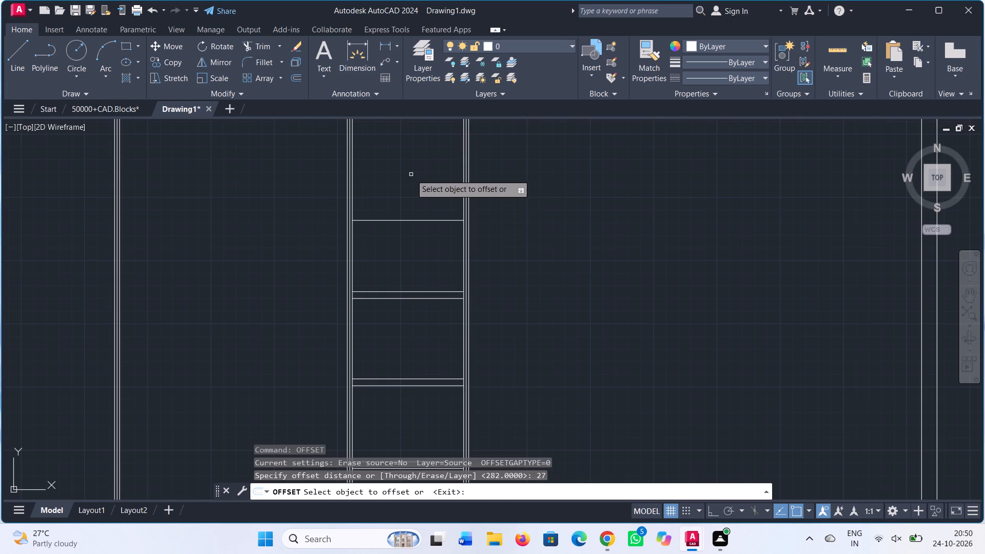
left_click(419, 220)
left_click(421, 187)
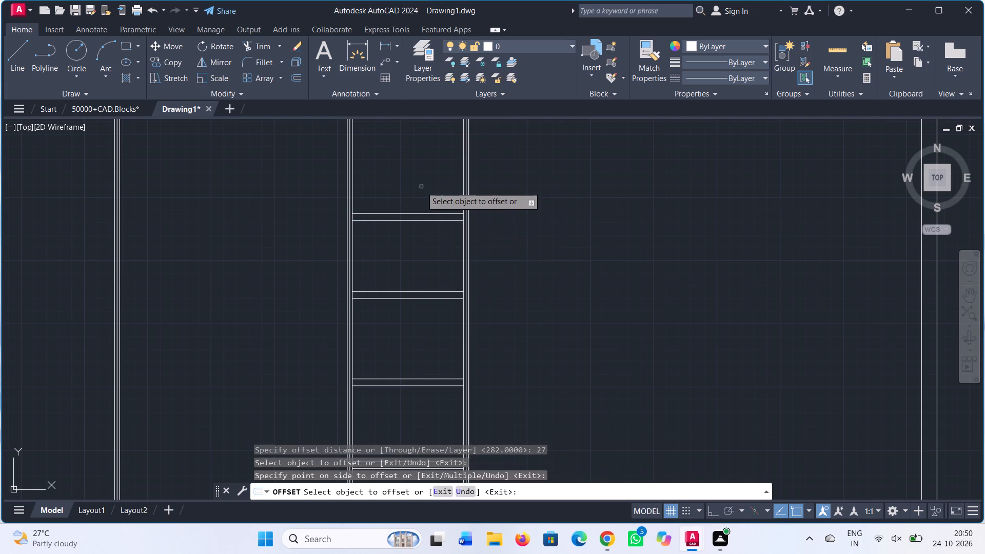
key("Escape")
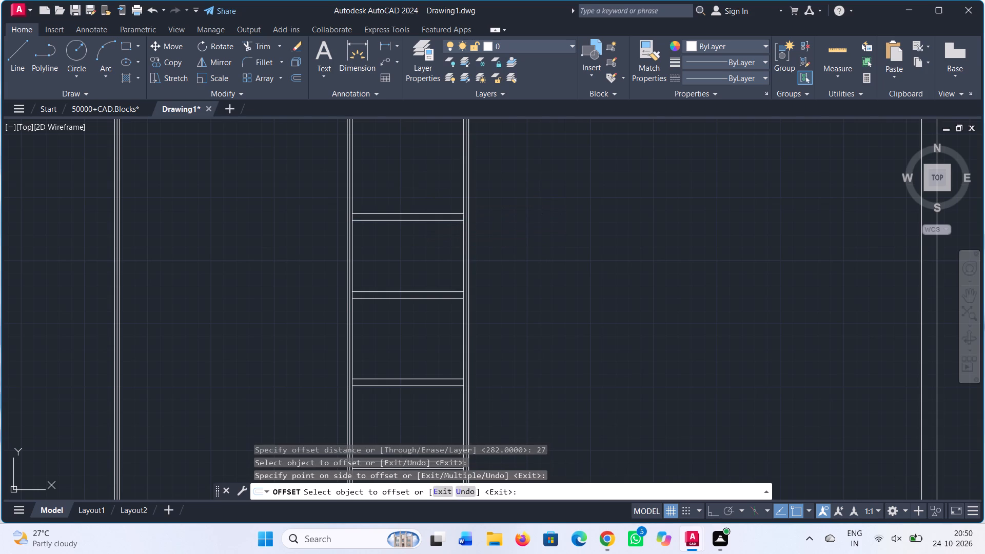
left_click(830, 52)
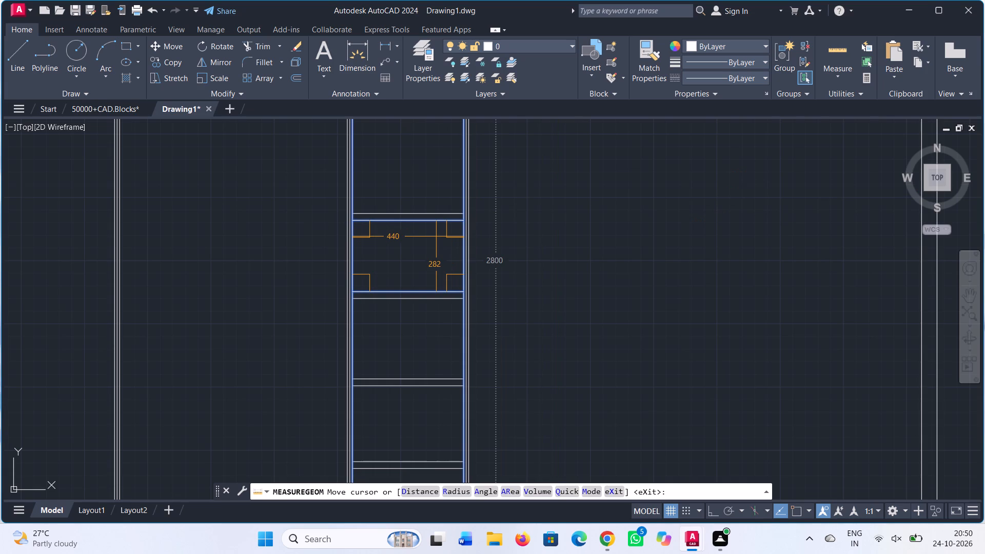
key("Escape")
Offset the fourth shelf's top edge upward by 300 within the narrow bay.
type("off")
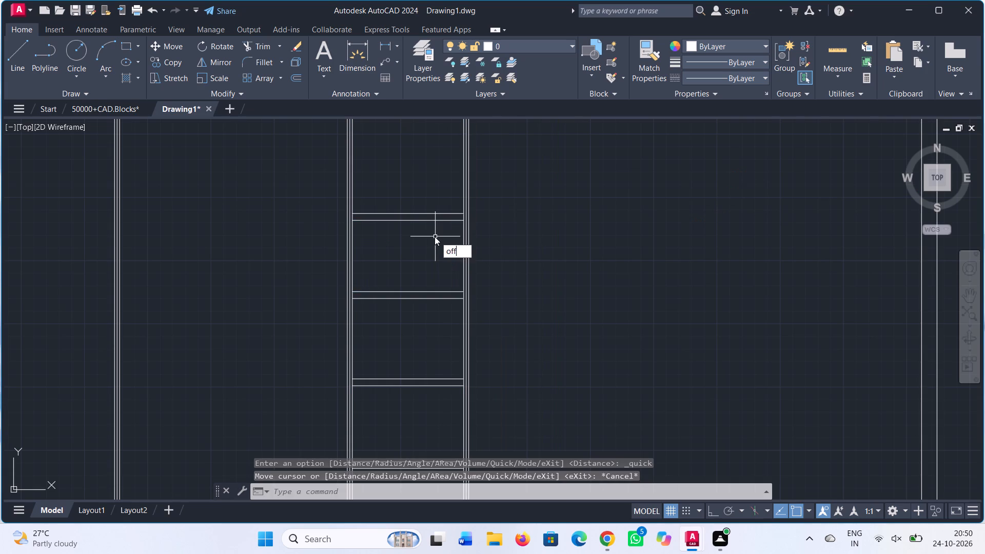
key("Return")
key("3")
type("00")
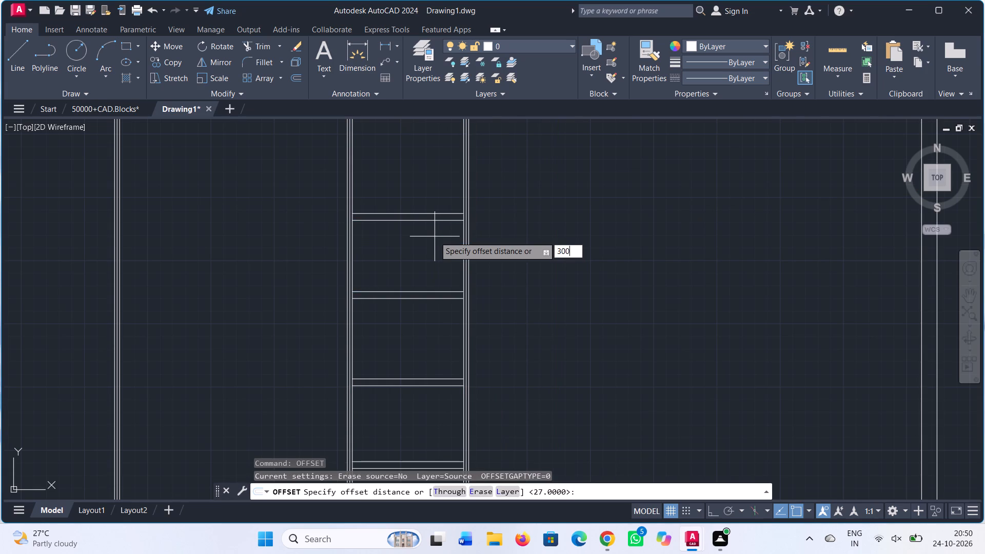
key("Return")
left_click(414, 212)
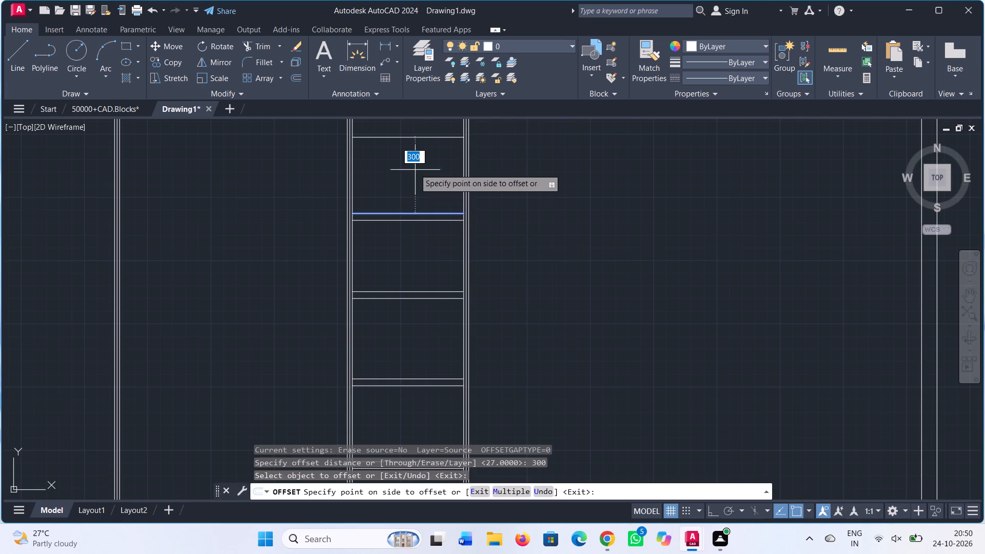
left_click(412, 159)
middle_click_drag(410, 159, 414, 288)
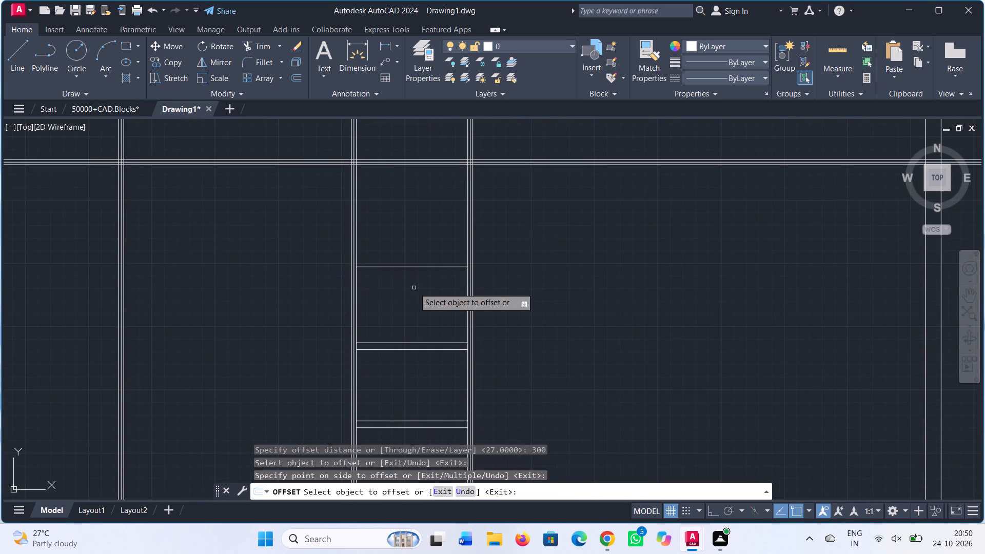
key("Escape")
type("1o")
key("Escape")
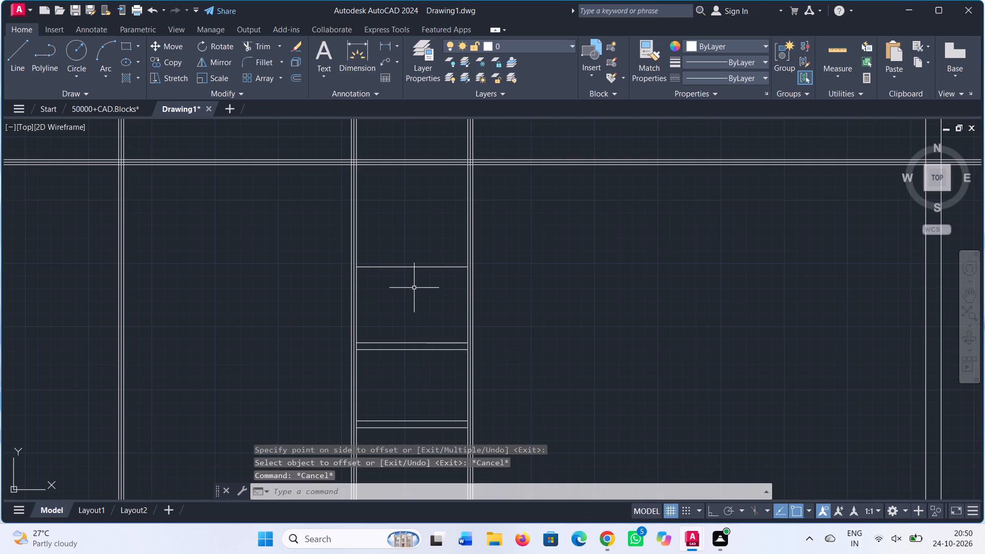
Offset the topmost horizontal line in the narrow bay upward by 27 to form the fifth shelf.
key("o")
type("ff")
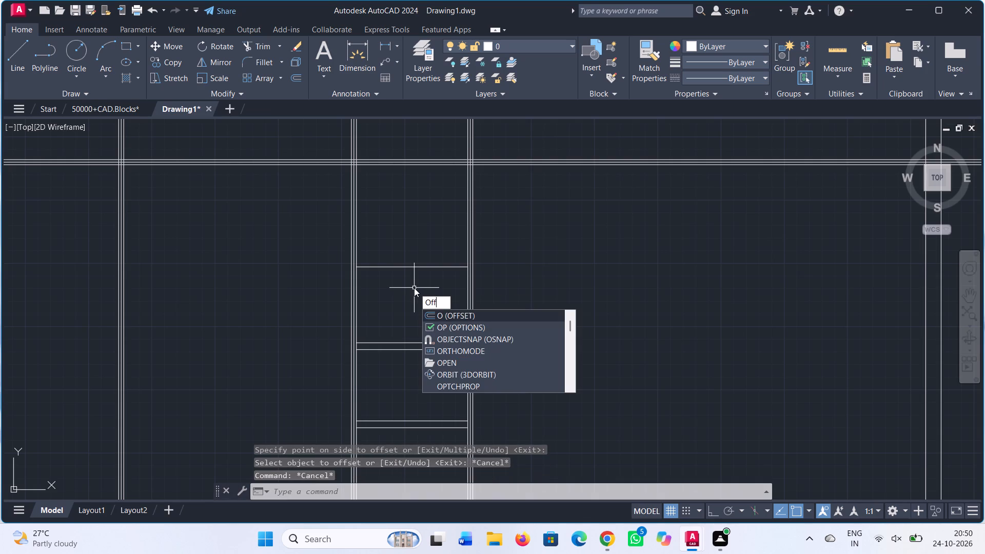
key("Return")
type("27")
key("Return")
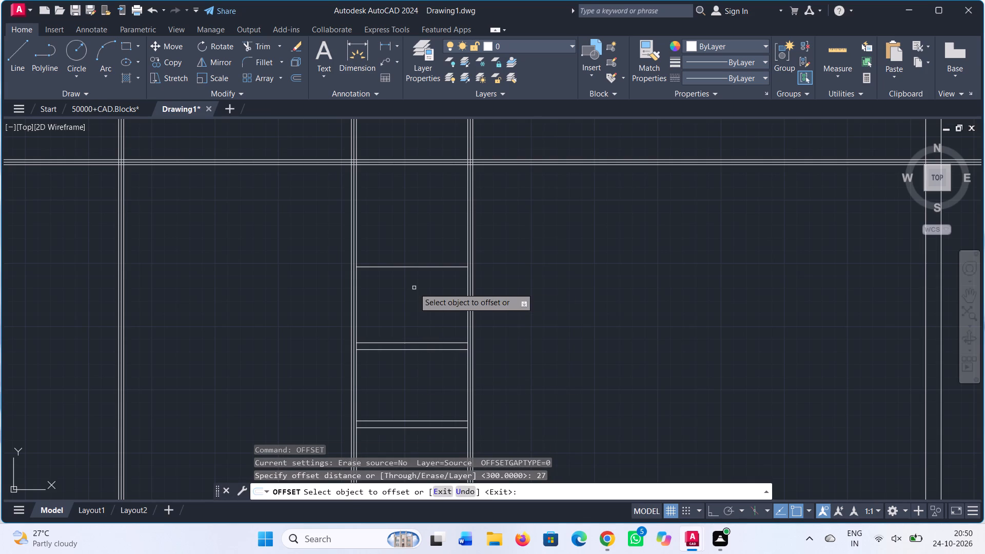
left_click(409, 266)
left_click(403, 224)
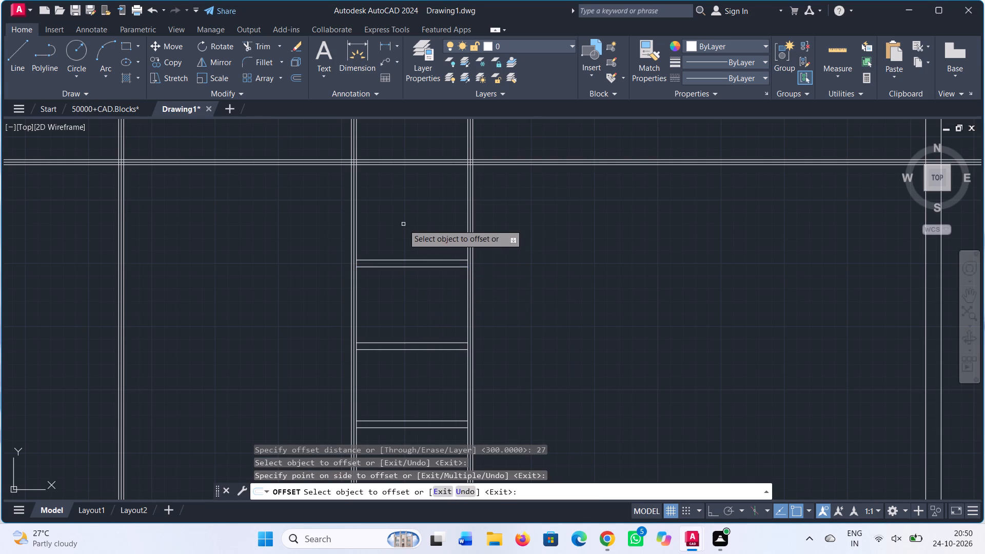
Measure the clear openings in the narrow bay, from the space above the fifth shelf down to the lowest compartments.
left_click_drag(831, 50, 817, 55)
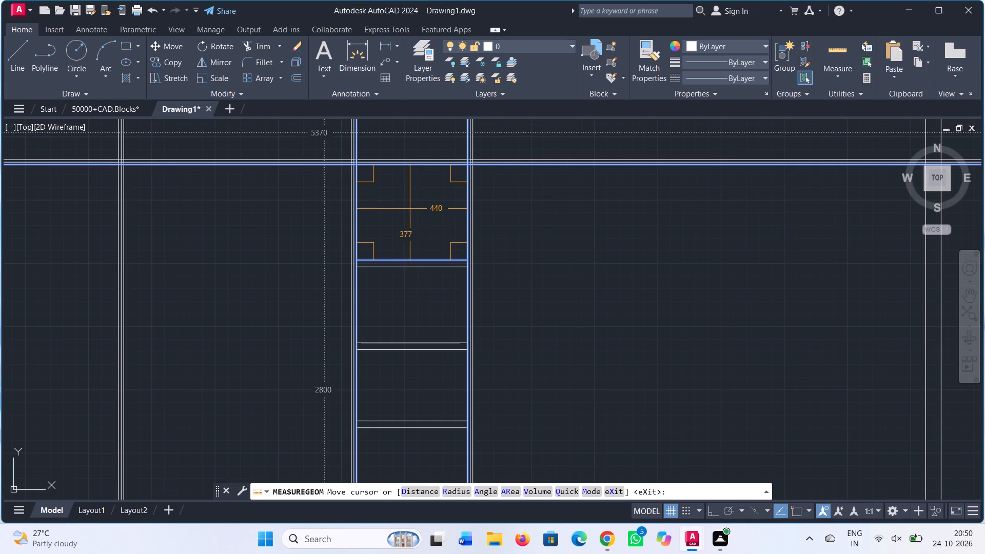
middle_click_drag(403, 217, 353, 256)
scroll(358, 253, "up", 1)
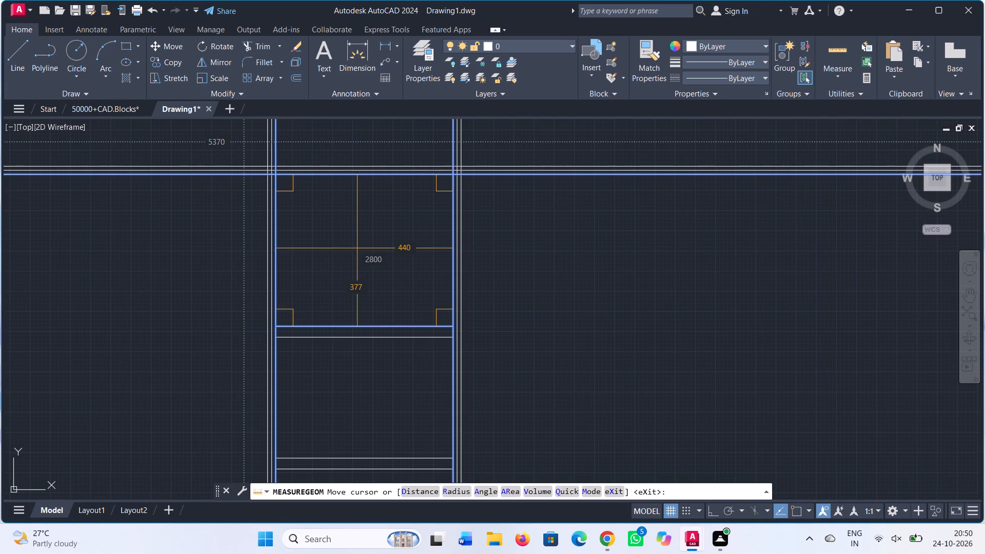
middle_click_drag(357, 248, 419, 231)
scroll(419, 231, "down", 3)
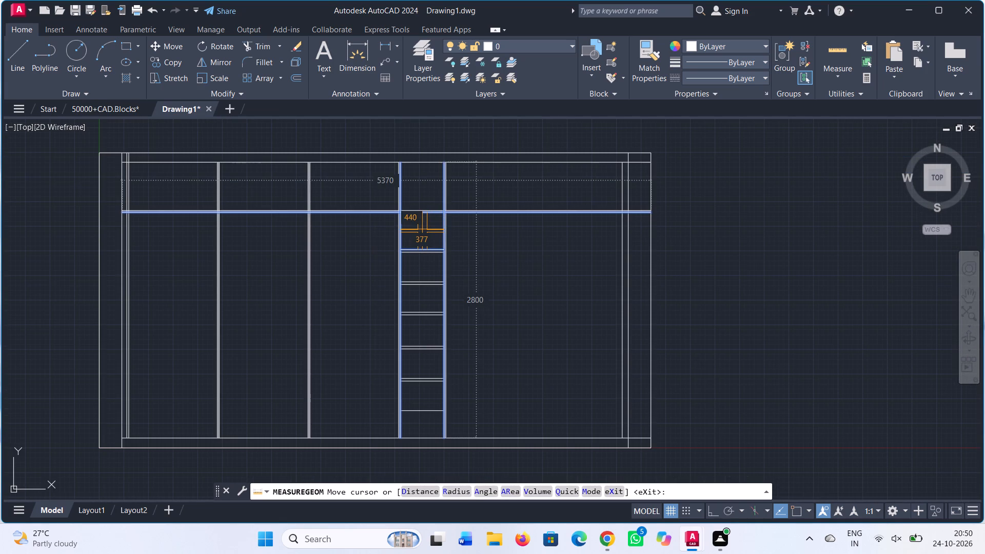
scroll(411, 451, "up", 2)
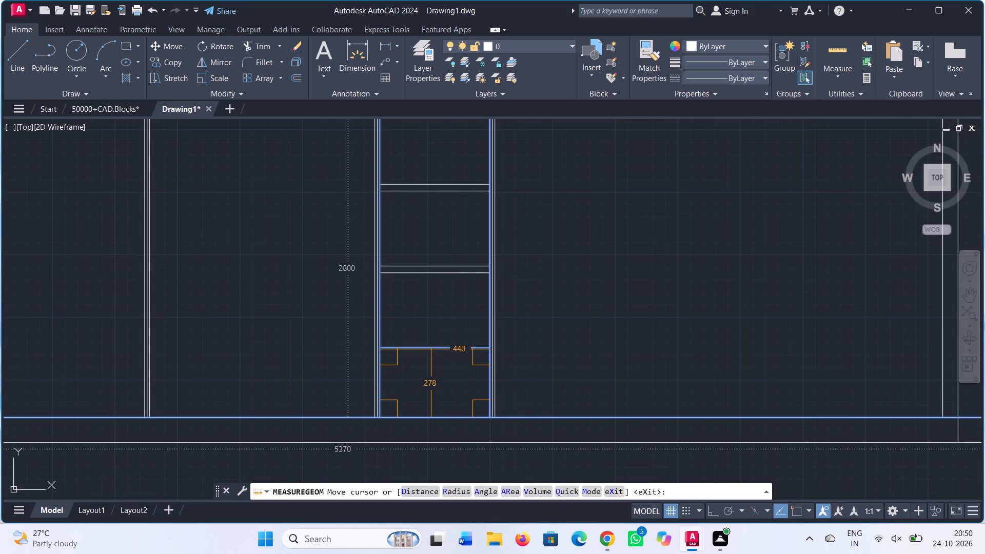
scroll(430, 348, "up", 2)
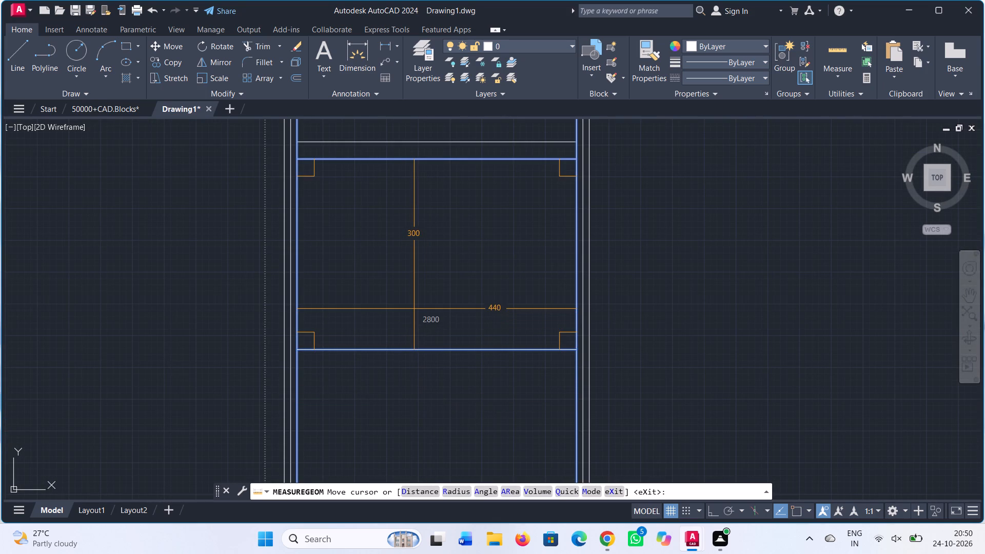
scroll(412, 318, "down", 1)
middle_click_drag(411, 322, 356, 294)
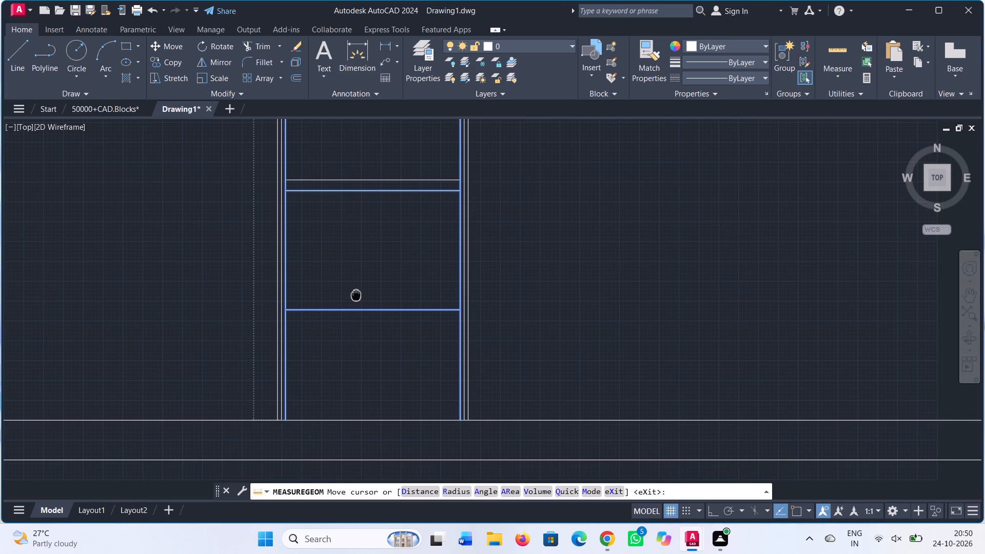
middle_click_drag(356, 294, 406, 318)
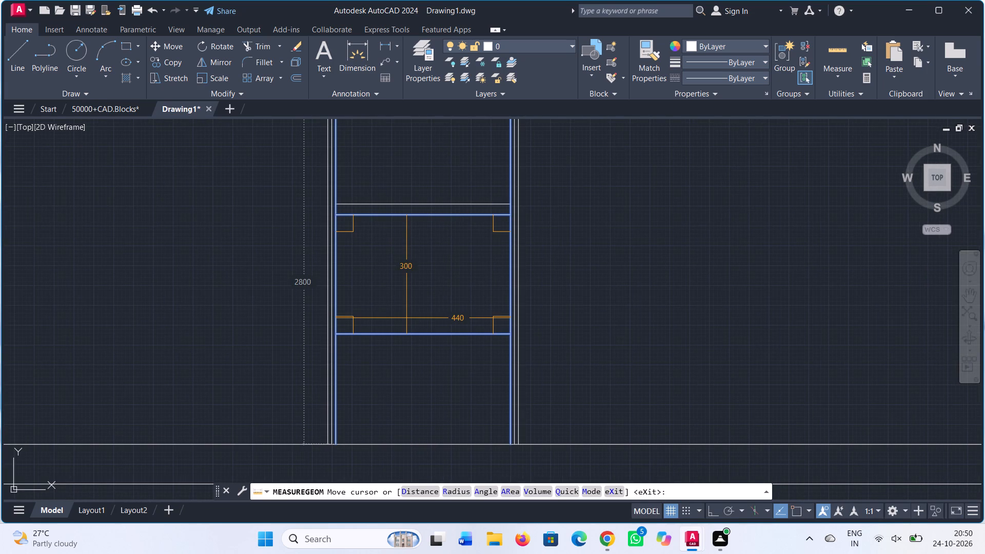
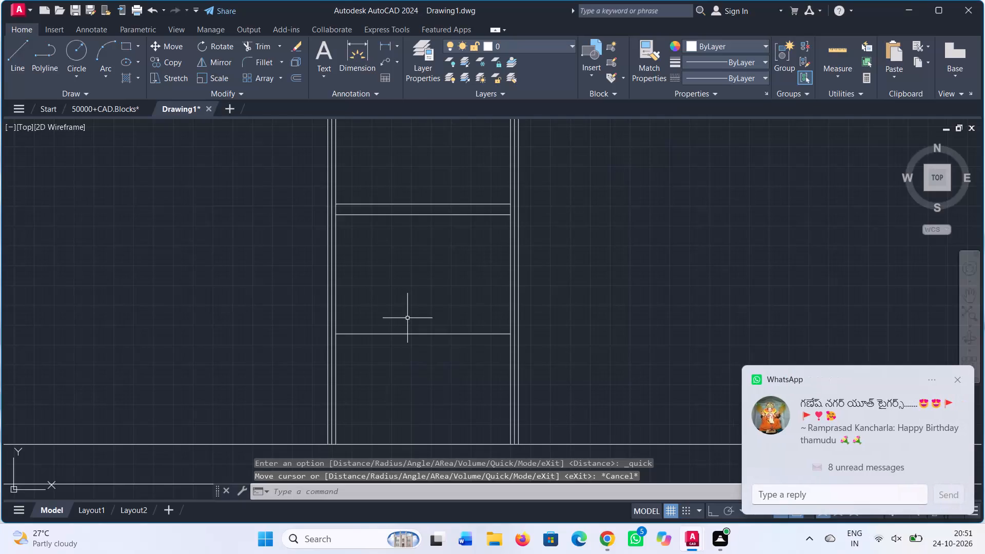
Trim away all the horizontal shelf lines in the narrow bay with a fence running through the whole stack.
scroll(405, 317, "down", 2)
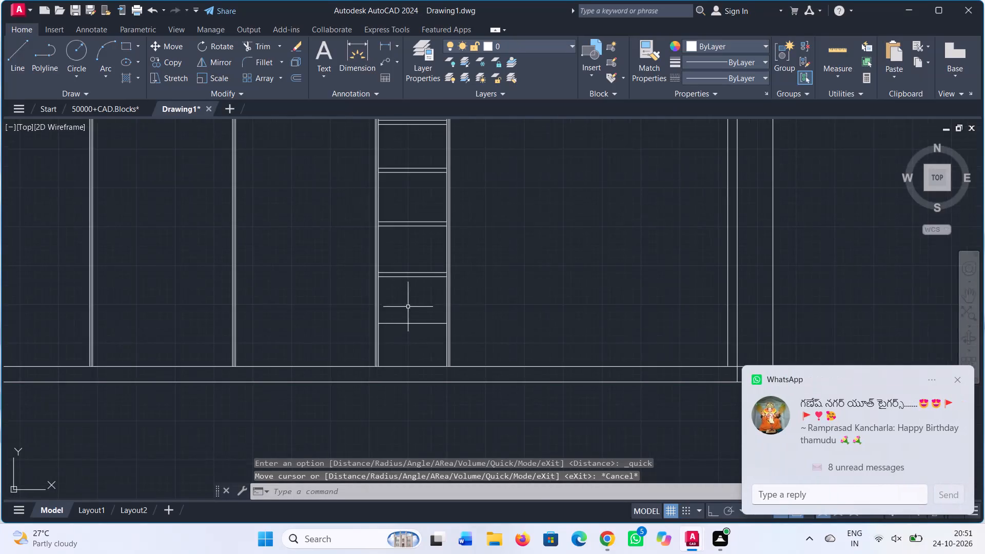
middle_click_drag(408, 307, 427, 402)
scroll(435, 388, "down", 2)
scroll(385, 302, "up", 1)
middle_click_drag(385, 302, 382, 300)
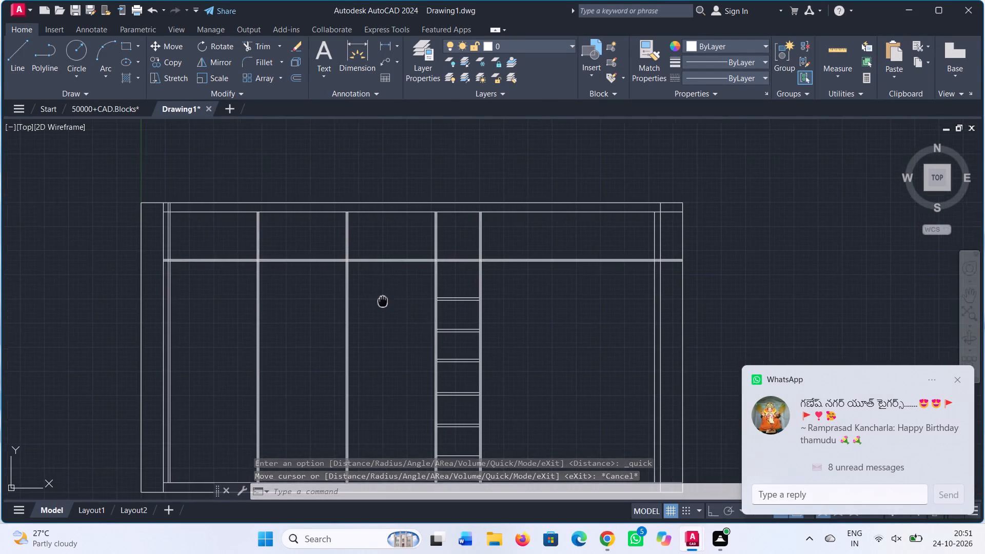
middle_click_drag(382, 300, 345, 252)
type("tr")
key("Return")
left_click_drag(410, 418, 410, 415)
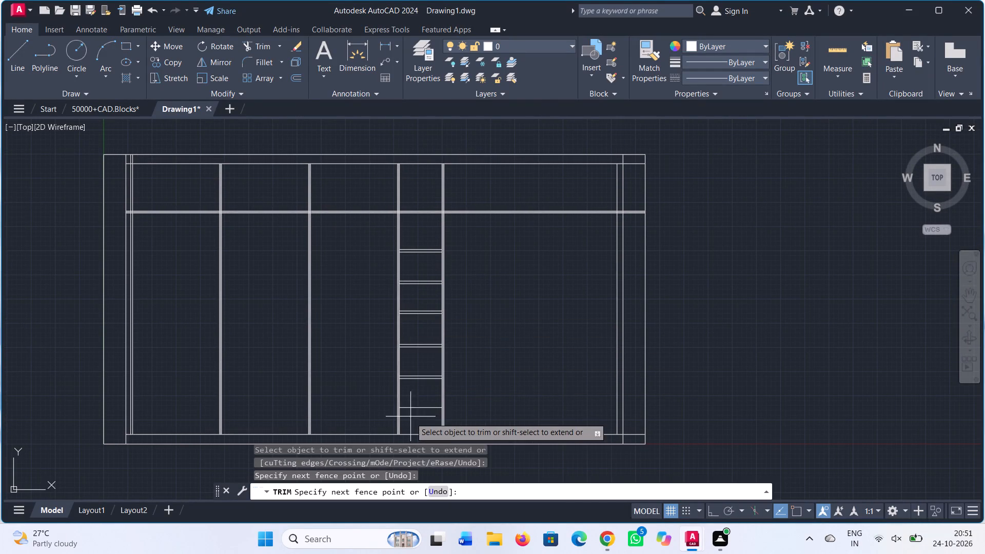
left_click_drag(410, 415, 410, 410)
left_click(421, 236)
scroll(387, 256, "up", 2)
middle_click_drag(350, 268, 398, 329)
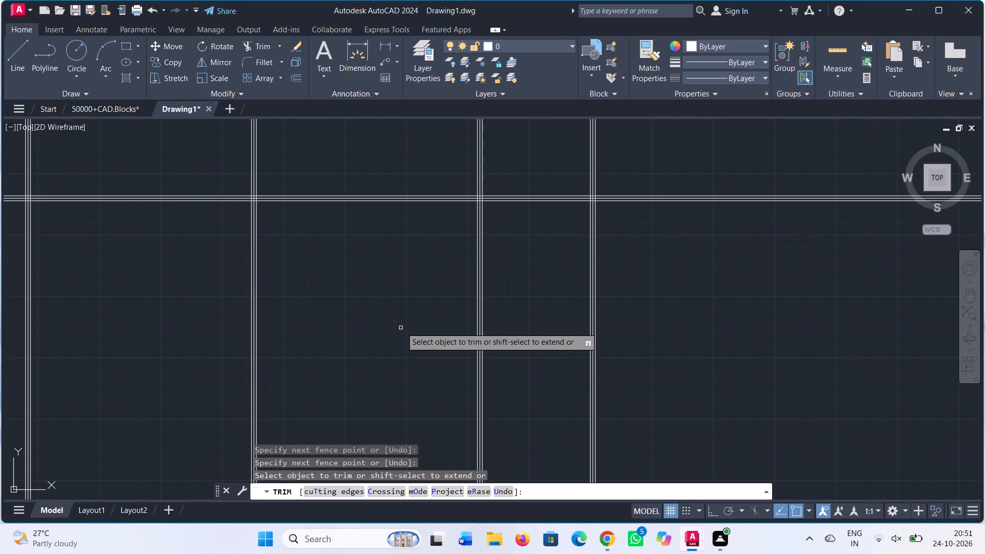
key("Escape")
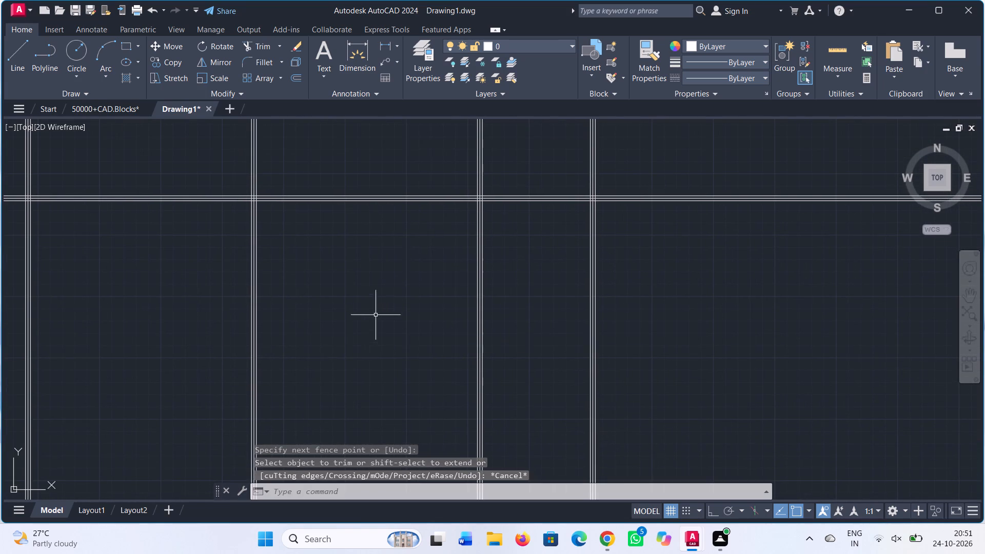
Delete the upper and lower of the three closely spaced horizontal lines below the top strip, keeping the middle one.
middle_click_drag(359, 289, 391, 361)
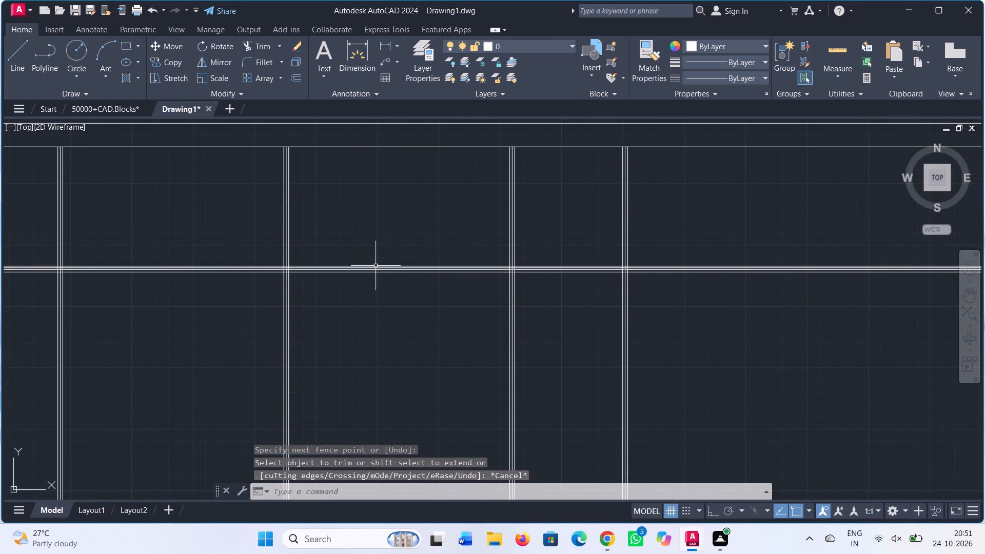
left_click(376, 266)
key("Delete")
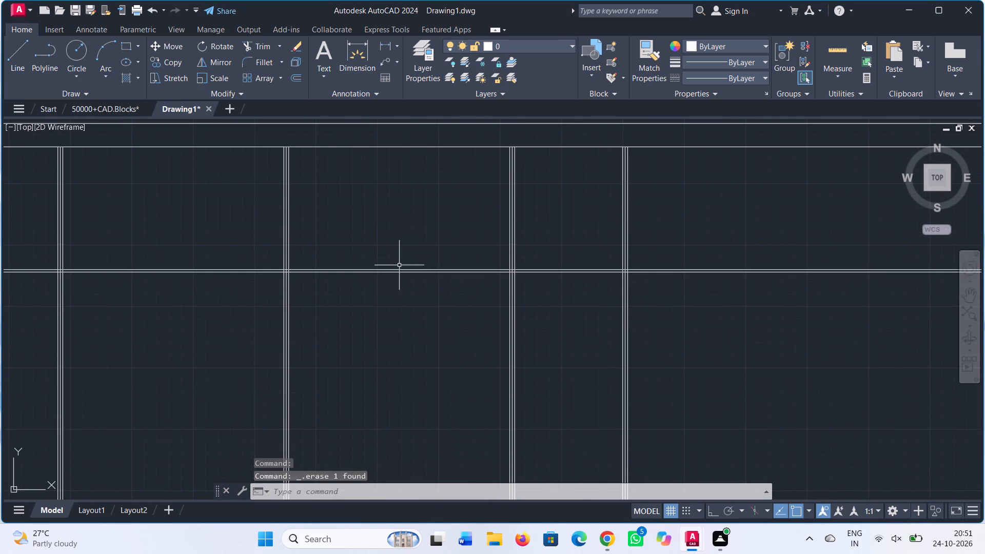
left_click(402, 271)
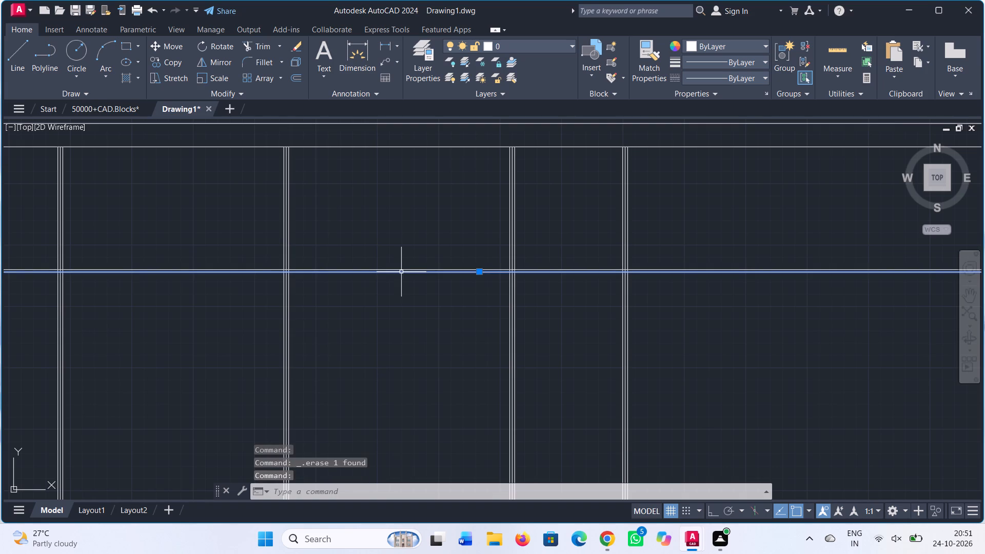
key("Delete")
Offset the top strip's lower line downward by 18 and the horizontal line below it upward by 18.
scroll(392, 228, "down", 2)
middle_click_drag(392, 224, 519, 280)
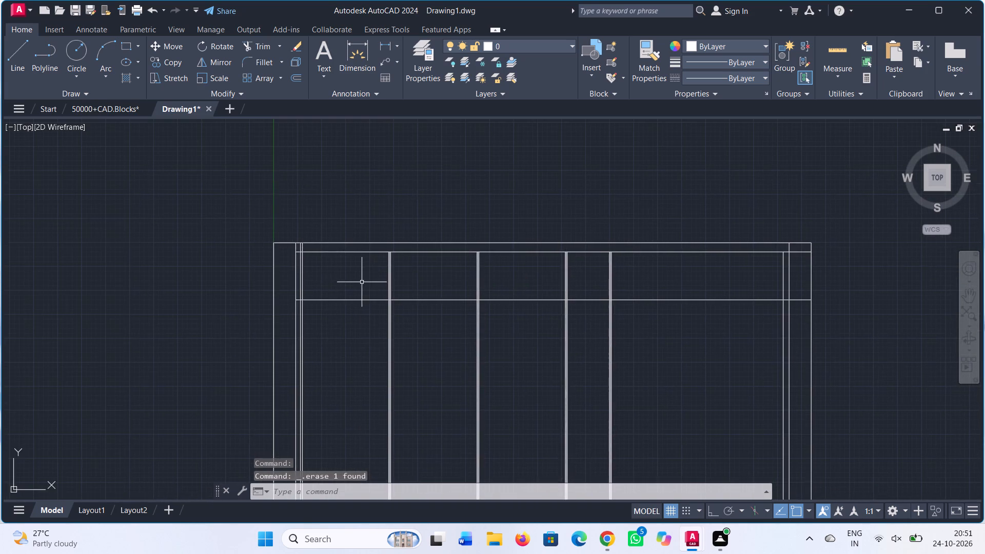
scroll(343, 276, "up", 1)
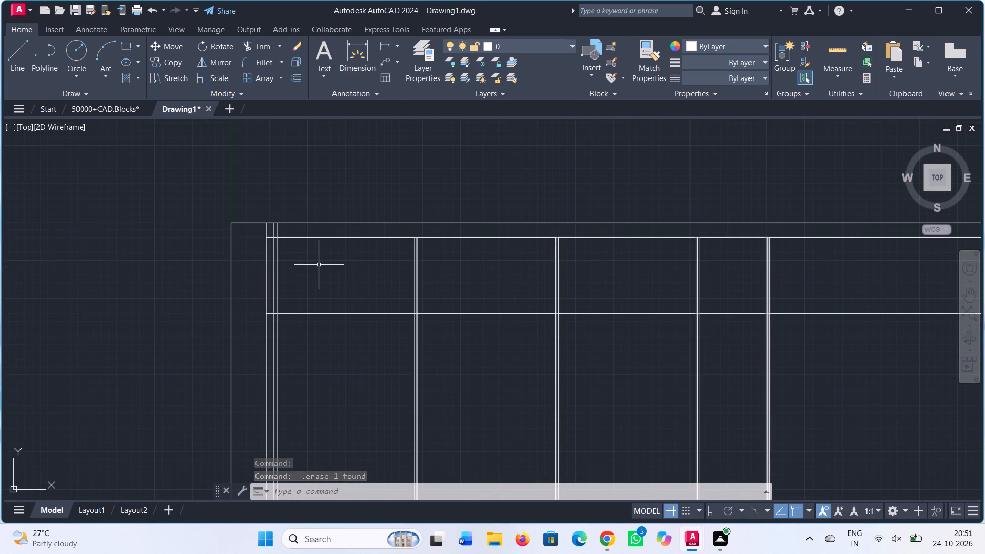
middle_click_drag(319, 265, 348, 273)
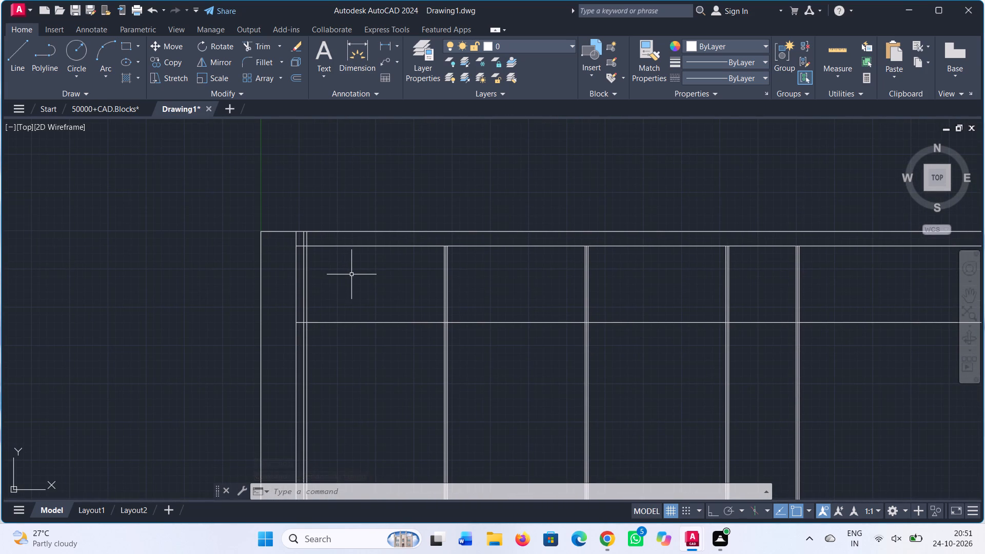
middle_click_drag(322, 286, 294, 286)
type("off")
key("Return")
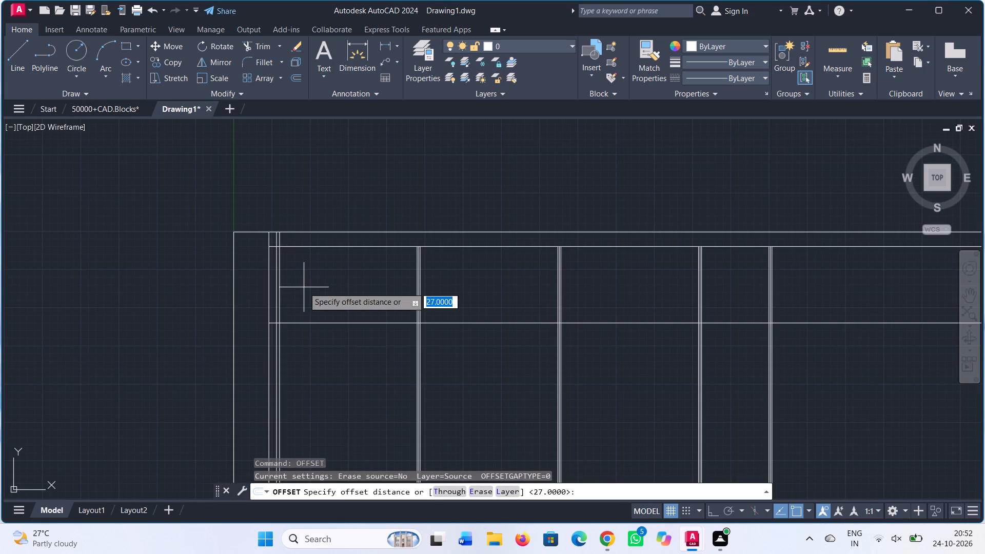
type("18")
key("Return")
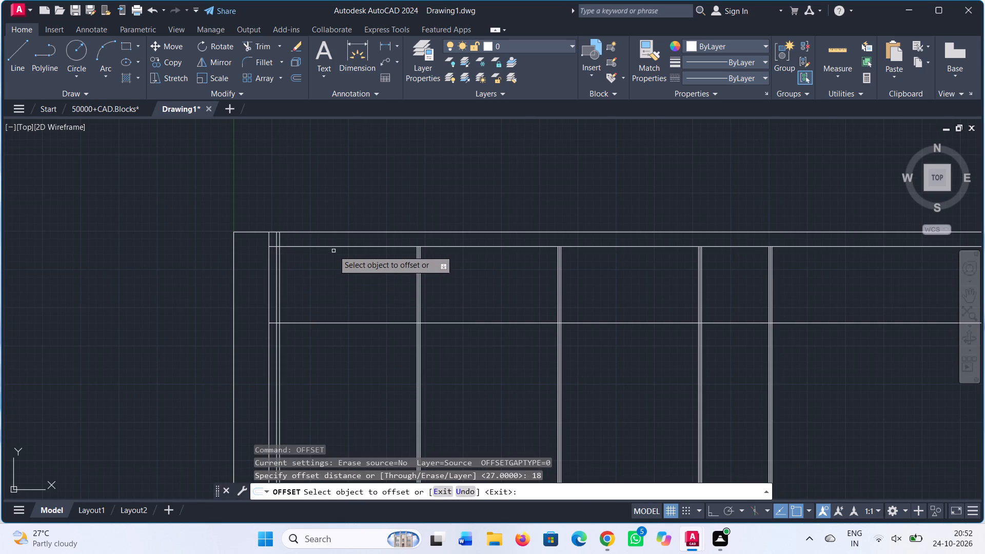
left_click(334, 247)
left_click(328, 288)
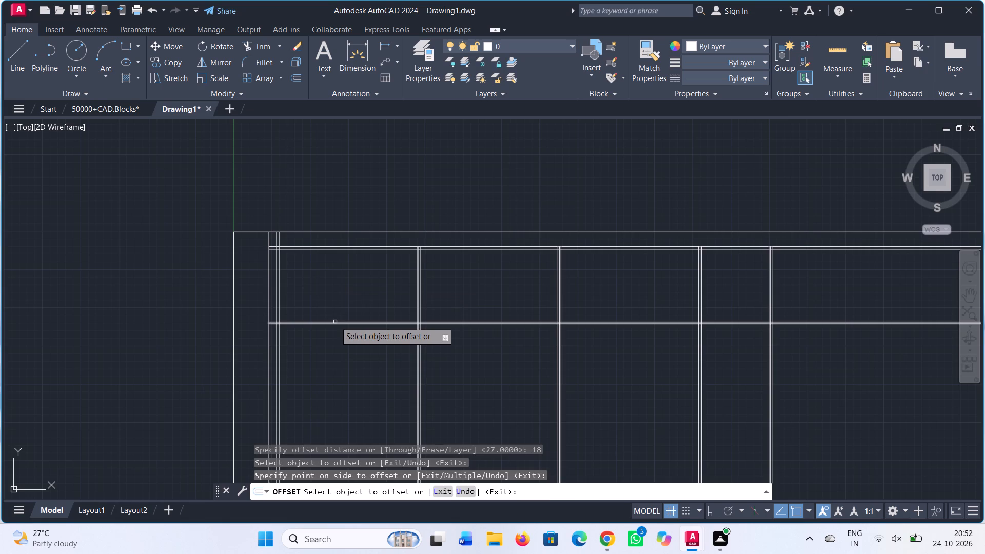
left_click_drag(335, 322, 336, 316)
left_click(337, 291)
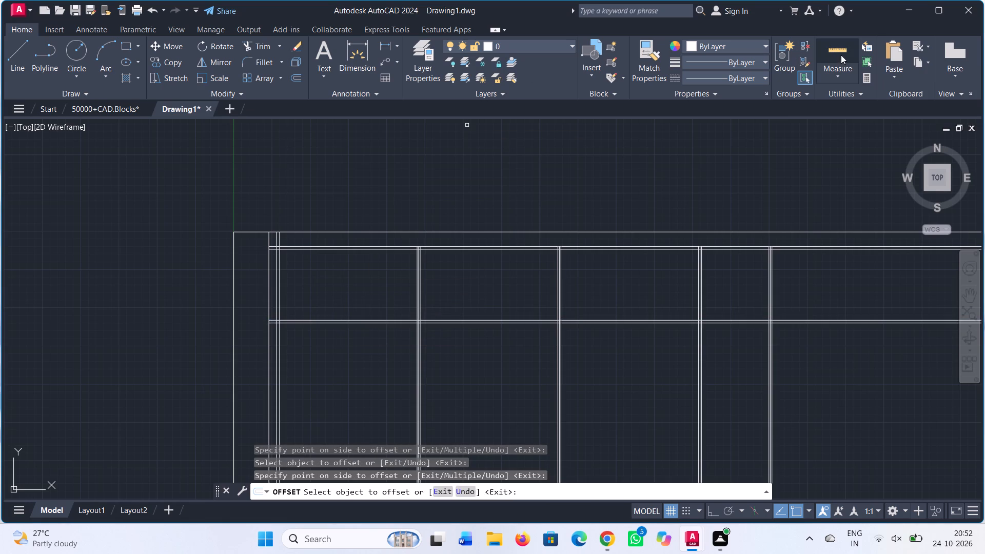
Measure the clear opening of the upper-left compartment between the two new 18-thick boards.
left_click(841, 55)
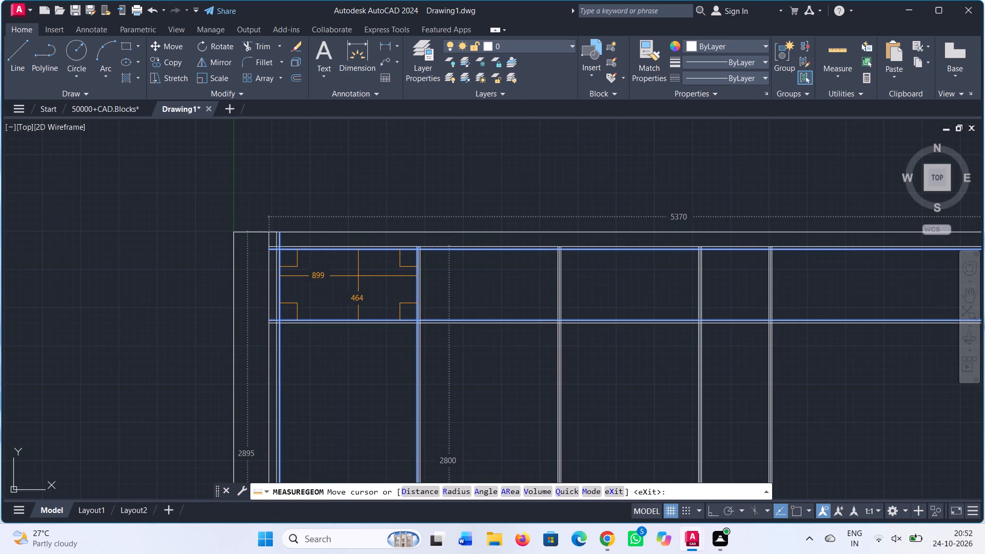
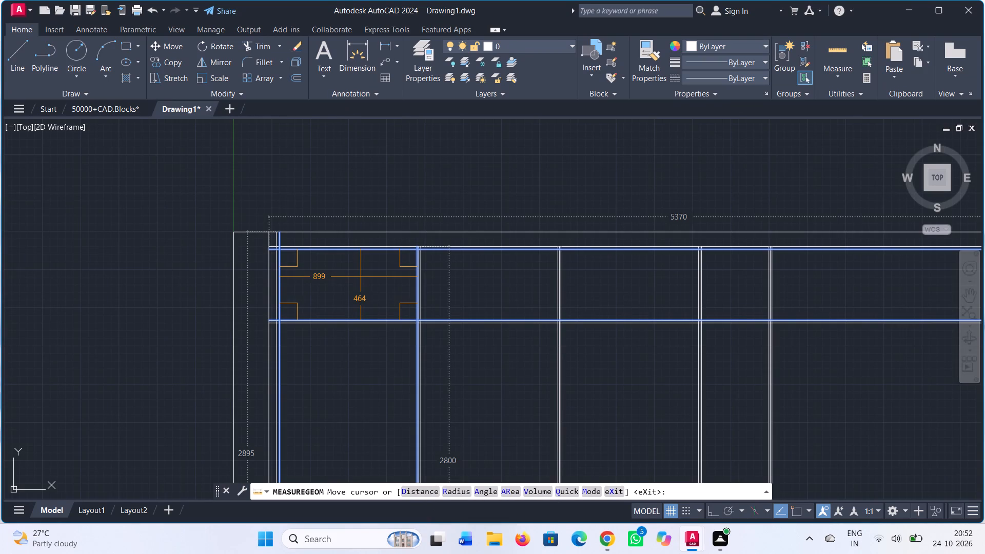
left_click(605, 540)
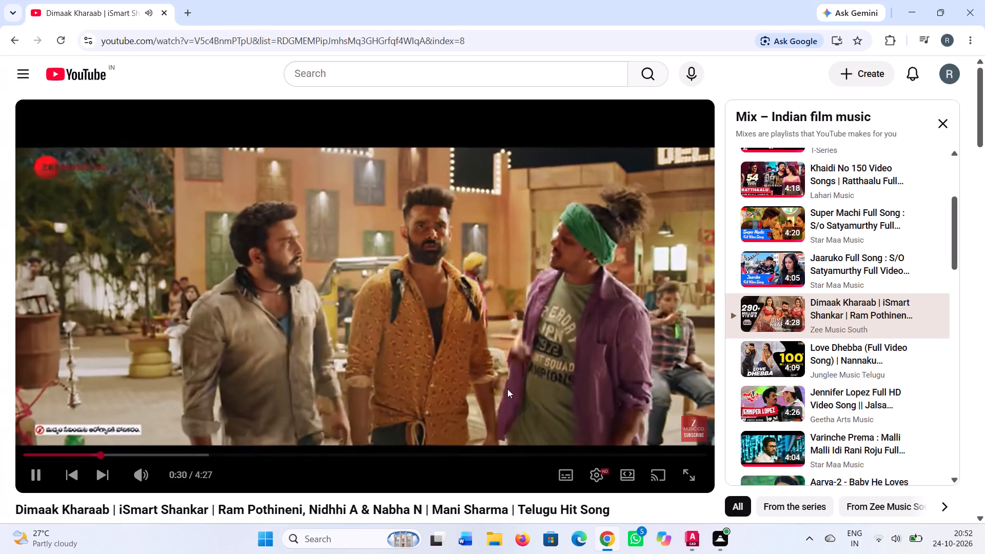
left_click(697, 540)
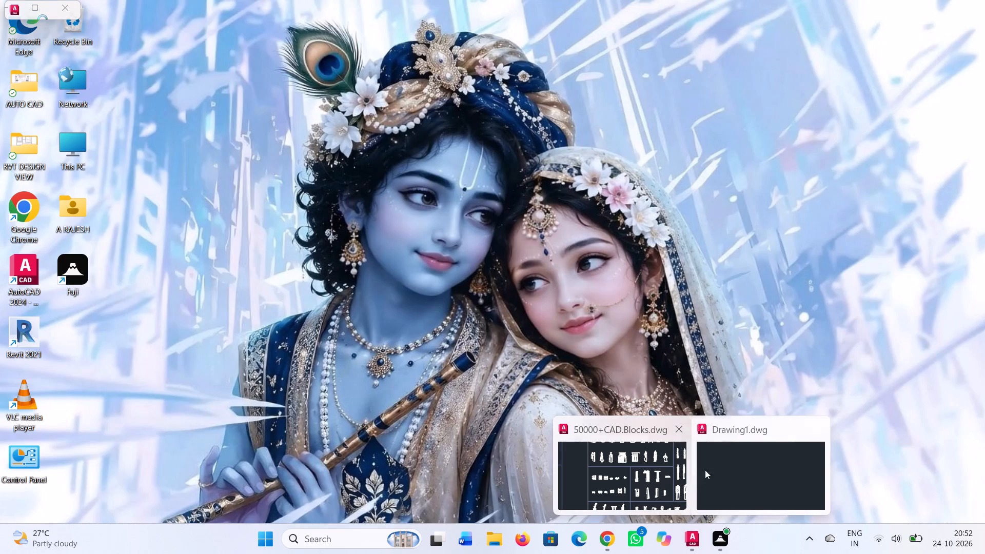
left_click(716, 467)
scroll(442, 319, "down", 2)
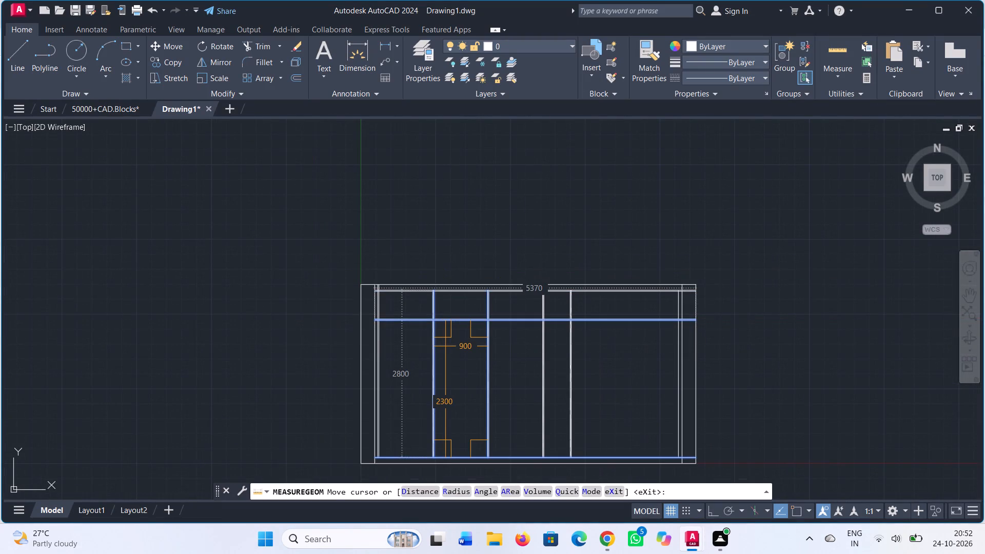
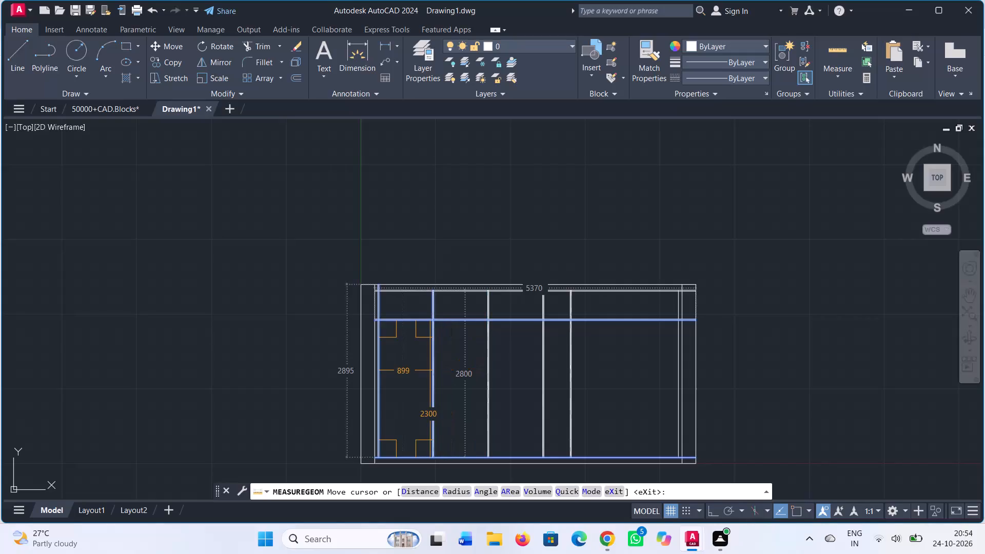
Check the clear openings of the tall compartments below the horizontal board with Quick measure.
middle_click_drag(429, 371, 381, 281)
scroll(421, 282, "up", 2)
middle_click_drag(422, 278, 461, 292)
scroll(461, 292, "down", 1)
middle_click_drag(455, 291, 433, 283)
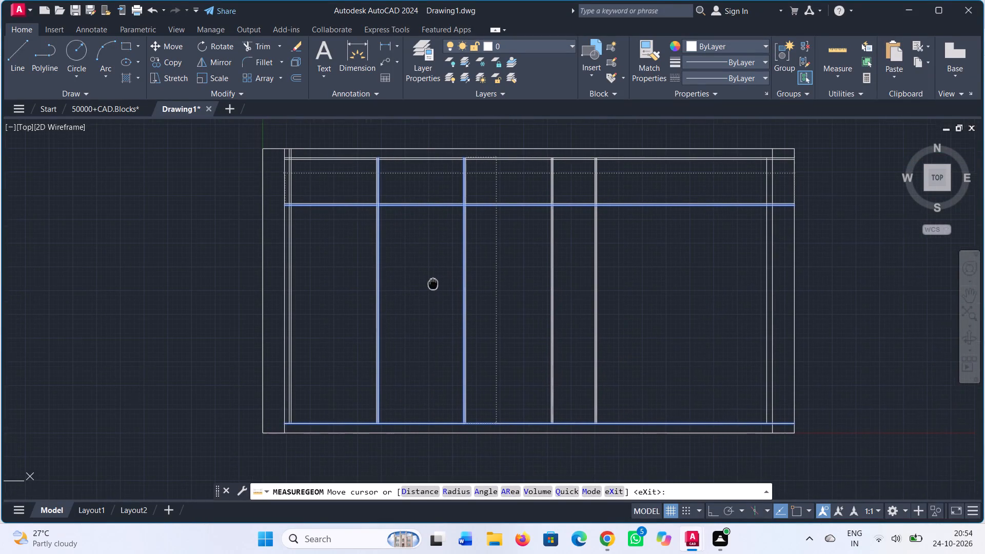
middle_click_drag(433, 283, 432, 283)
key("Escape")
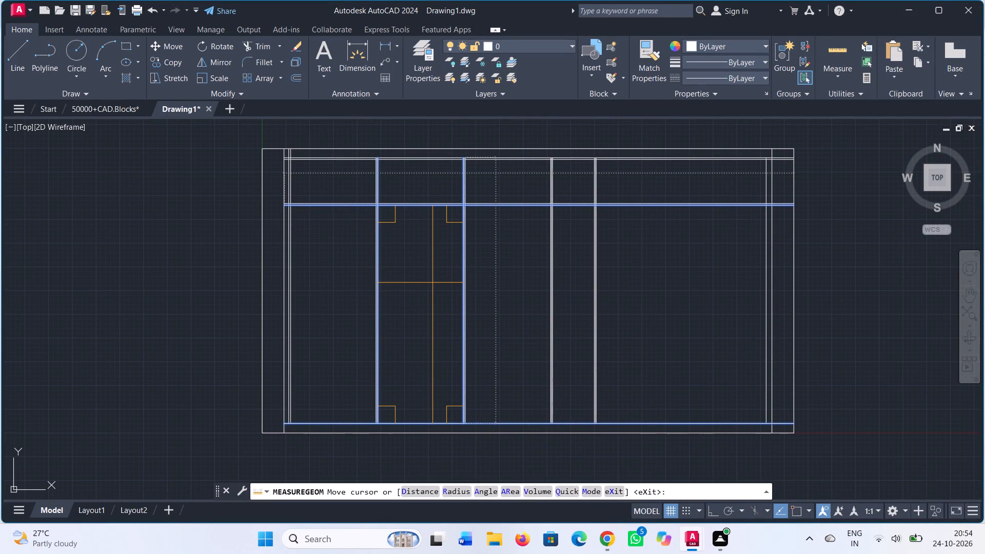
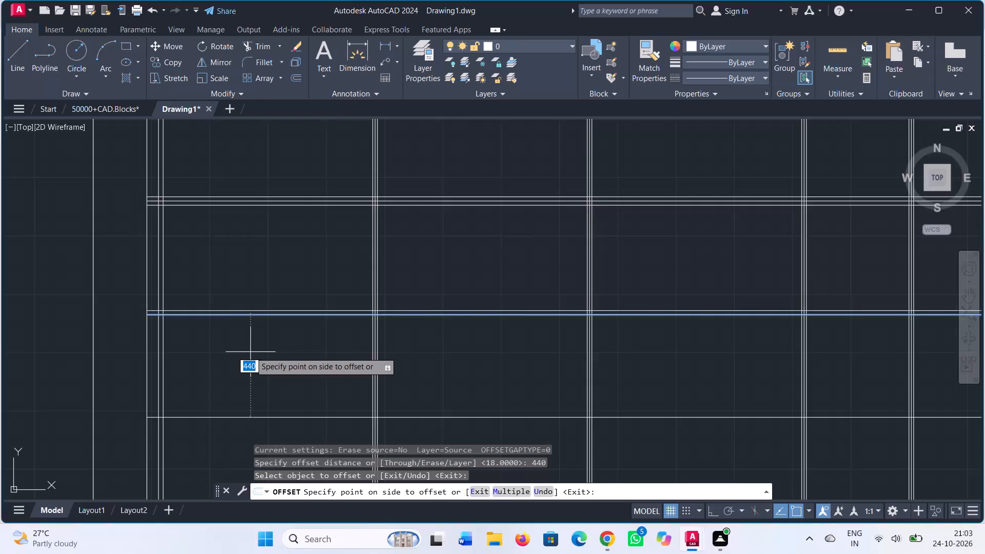
Offset the lower edge of the board below the double board 440 downward.
left_click(257, 385)
scroll(284, 383, "down", 1)
middle_click_drag(286, 382, 289, 341)
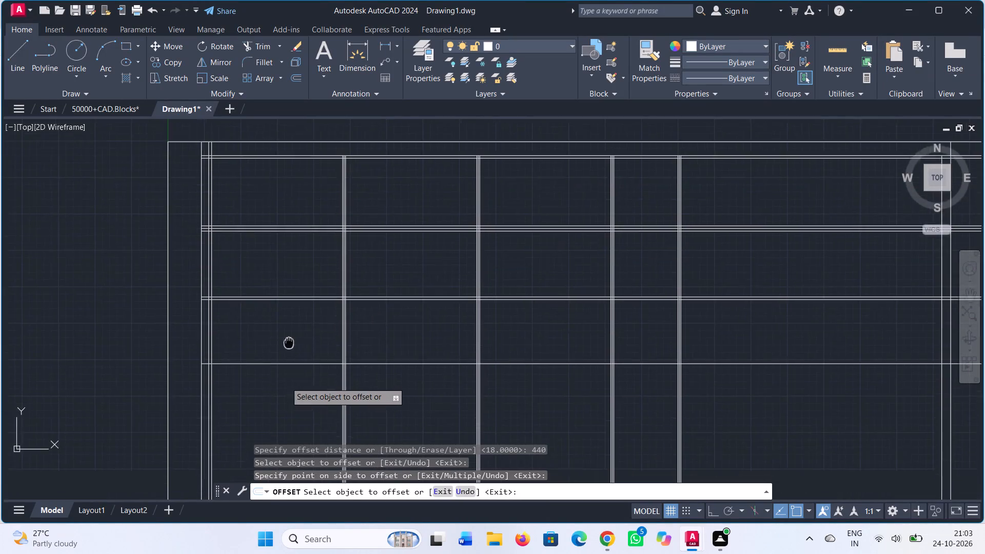
middle_click_drag(289, 341, 287, 312)
key("Escape")
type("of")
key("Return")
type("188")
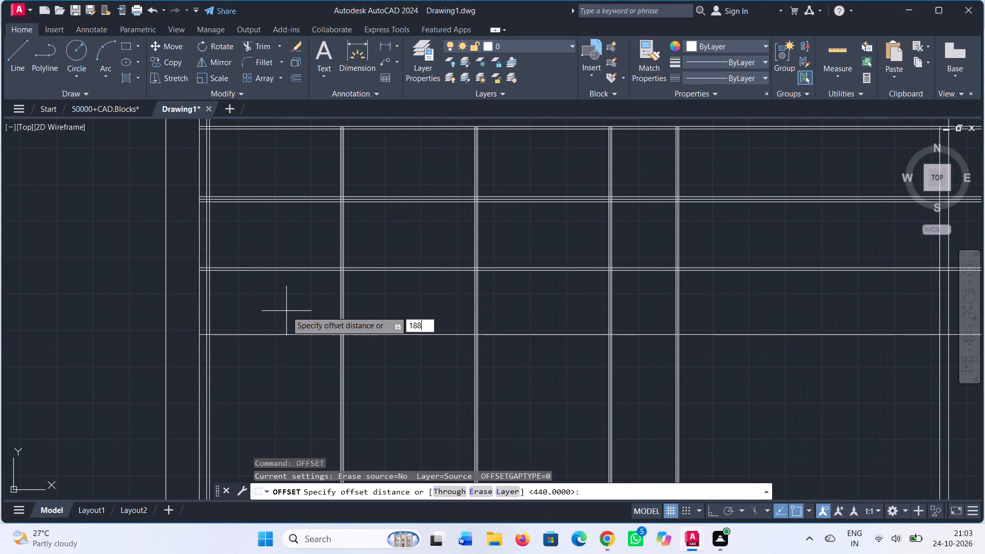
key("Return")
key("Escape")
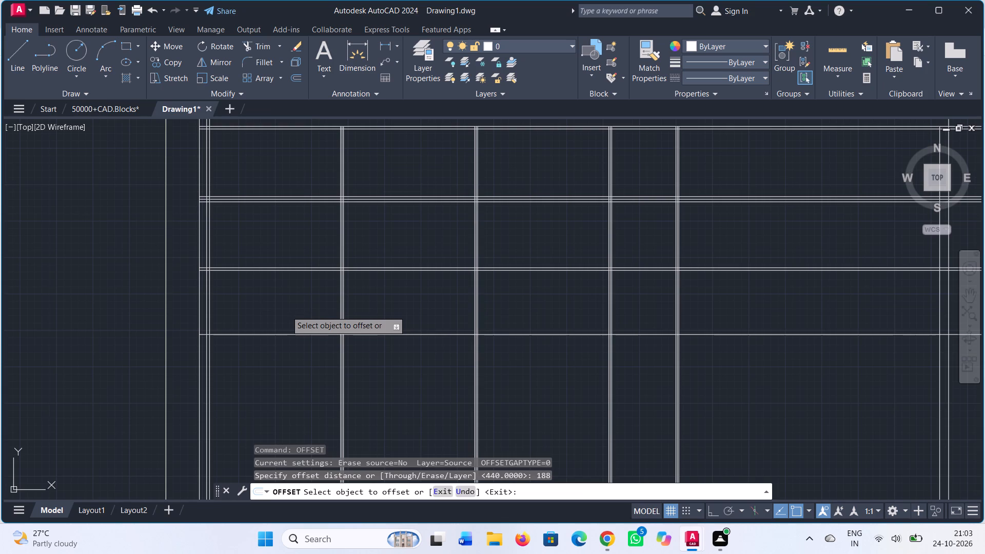
Offset the lowest new horizontal line 18 downward to form a board.
type("of")
key("Return")
type("18")
key("Return")
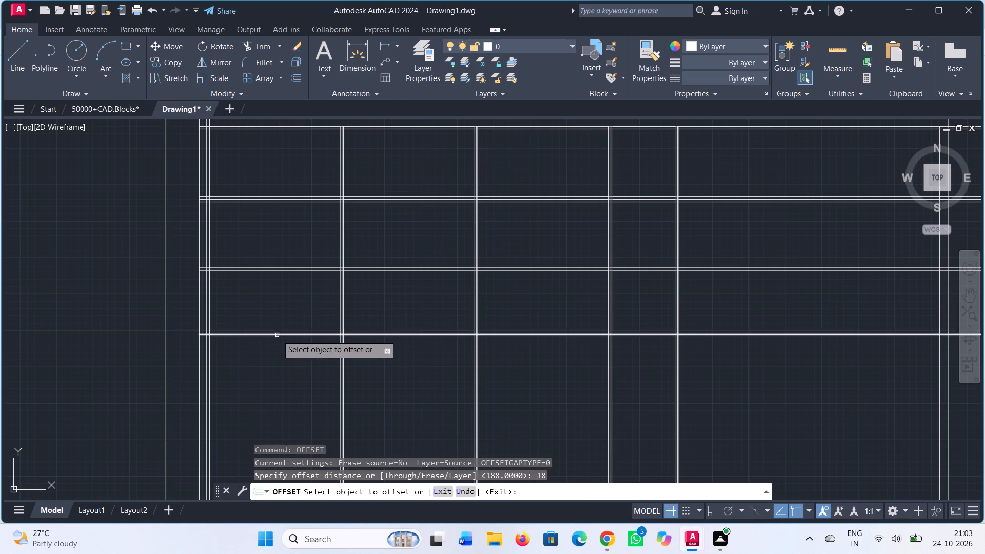
left_click(277, 335)
left_click(277, 360)
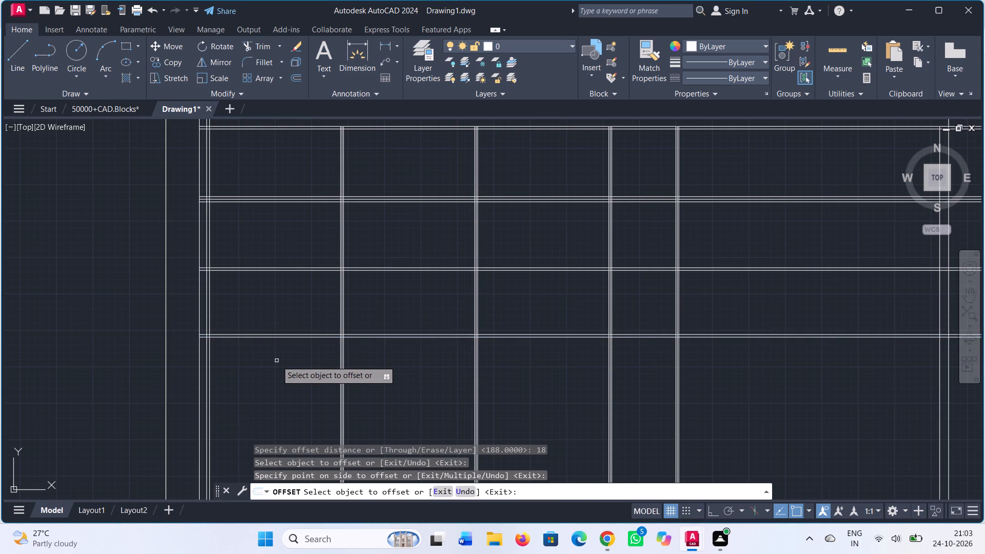
key("Escape")
Offset the lower edge of the newest 18-thick board 440 downward.
type("off")
key("Return")
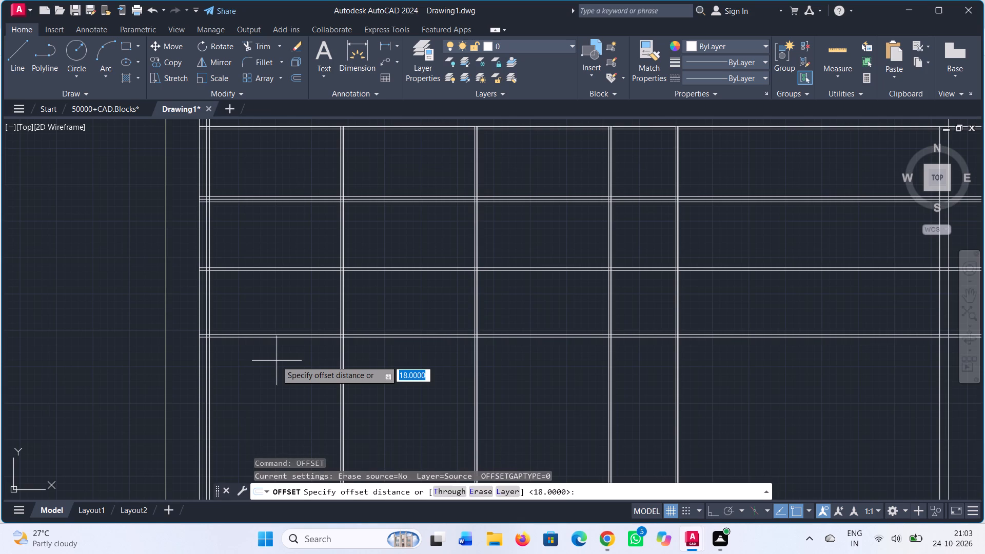
type("440")
key("Return")
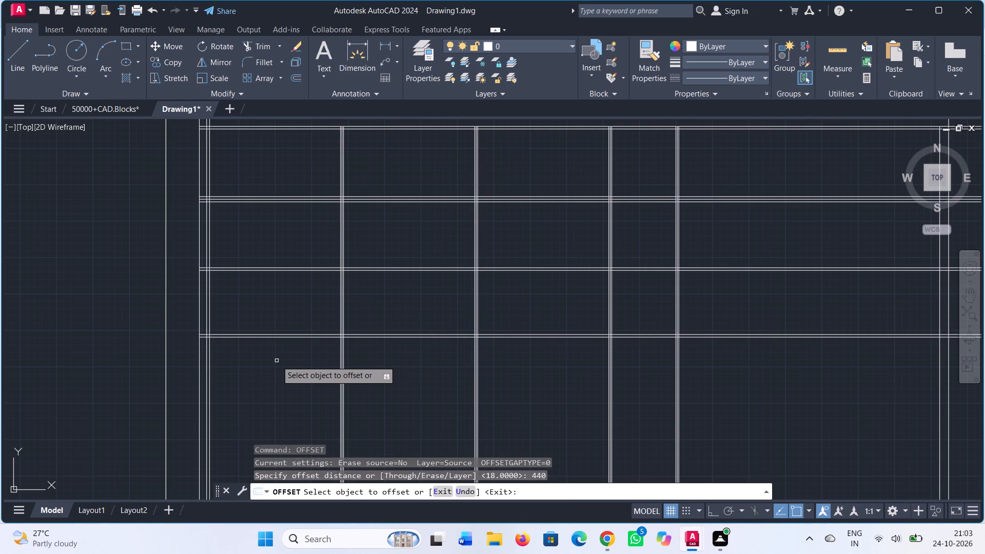
scroll(277, 357, "up", 1)
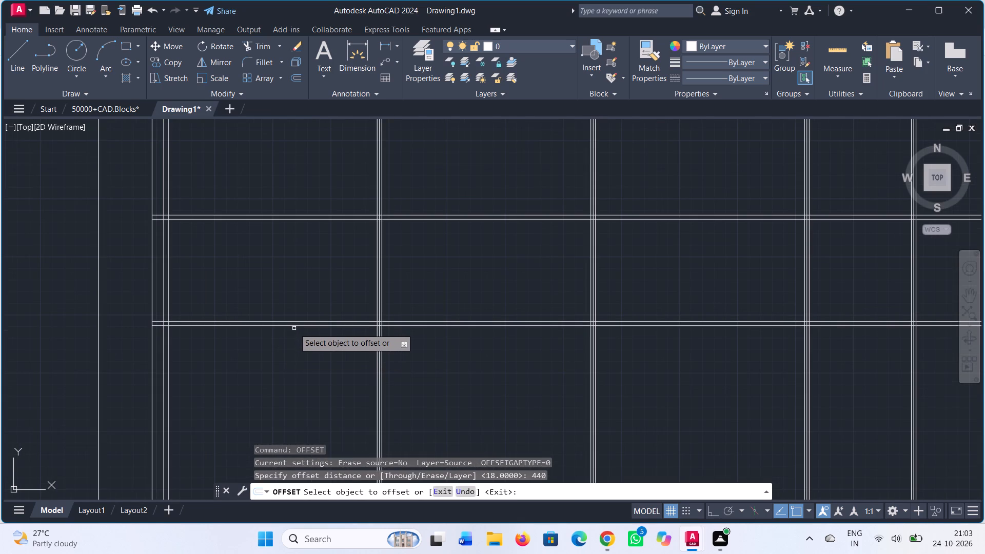
left_click(292, 326)
left_click(284, 382)
scroll(283, 381, "down", 1)
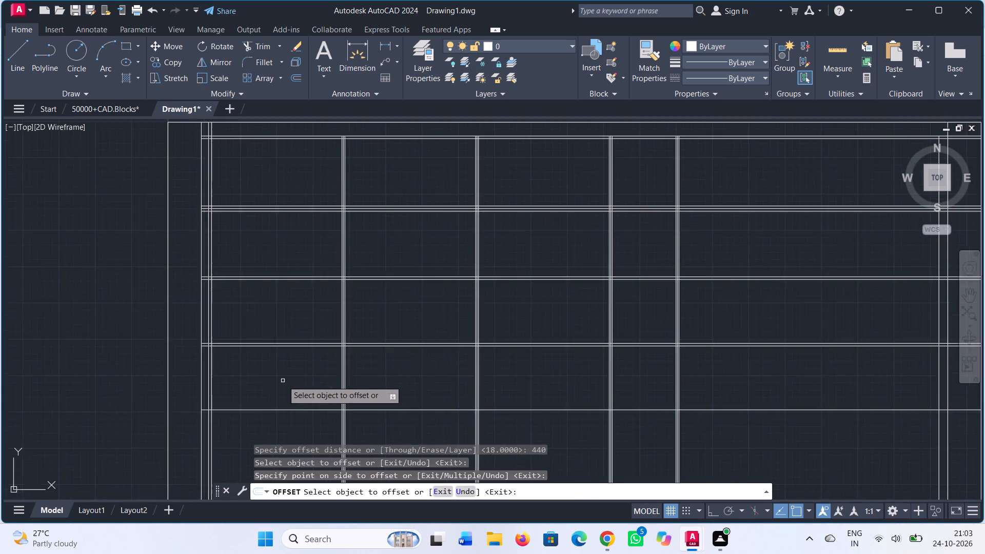
middle_click_drag(283, 379, 284, 304)
key("Escape")
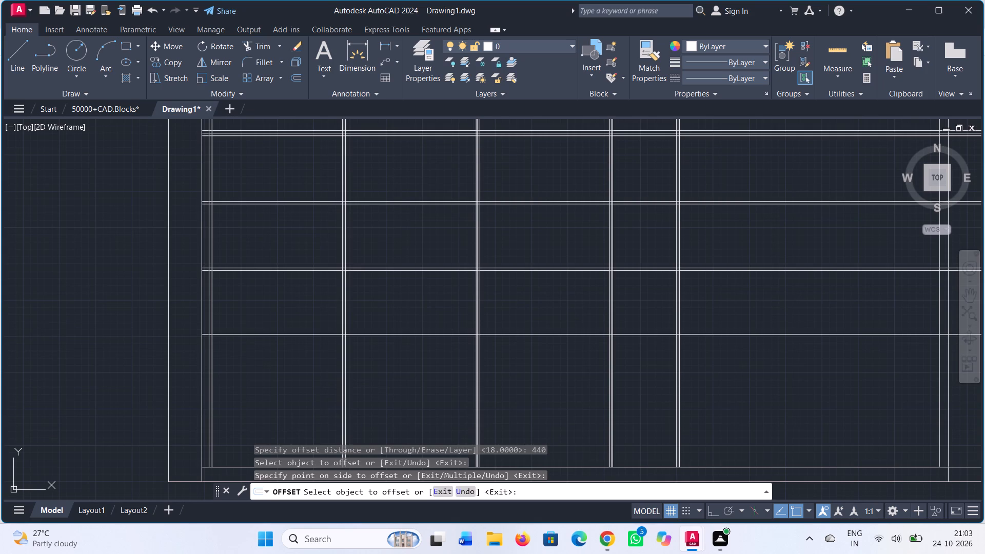
Offset the lowest compartment line 175 downward, and offset the resulting line another 175 downward.
type("off")
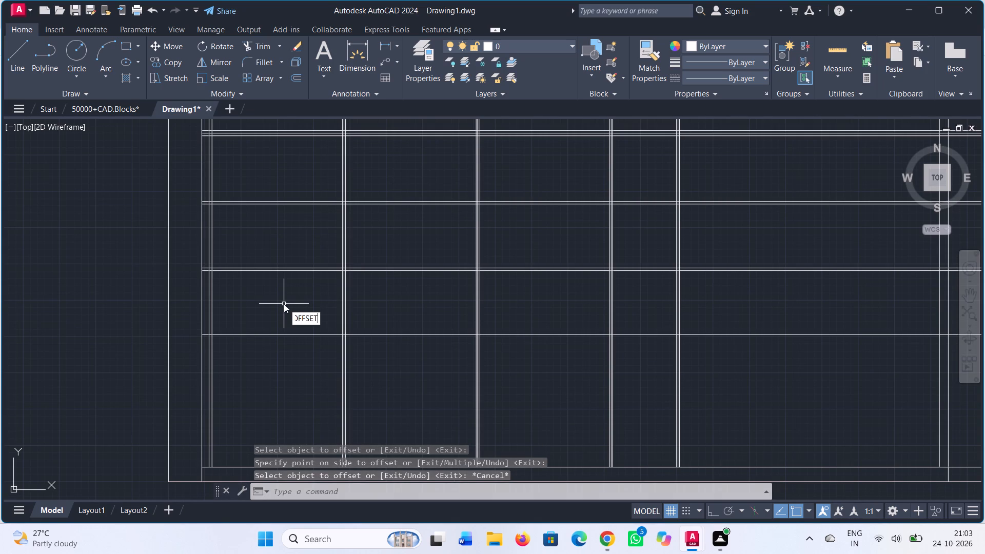
key("Return")
type("175")
key("Return")
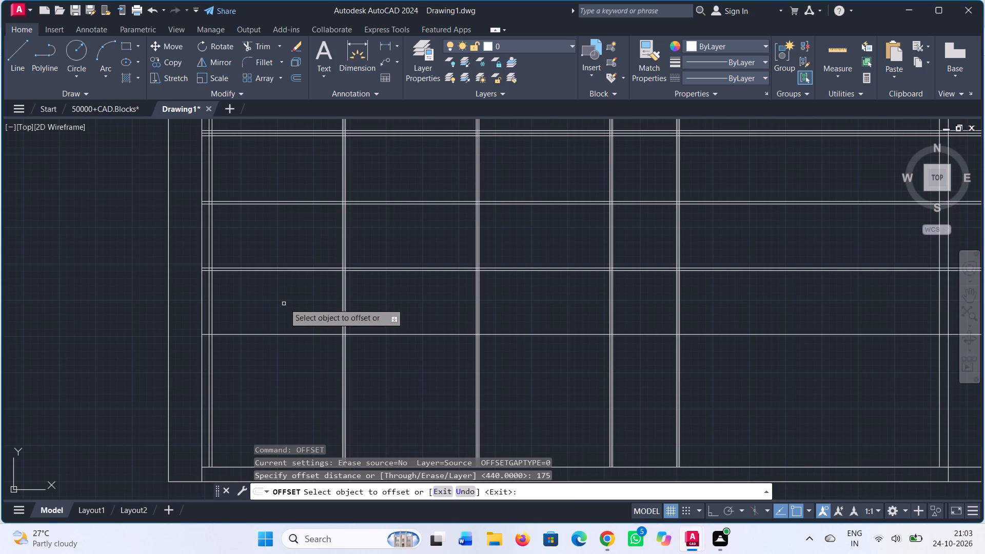
left_click(298, 334)
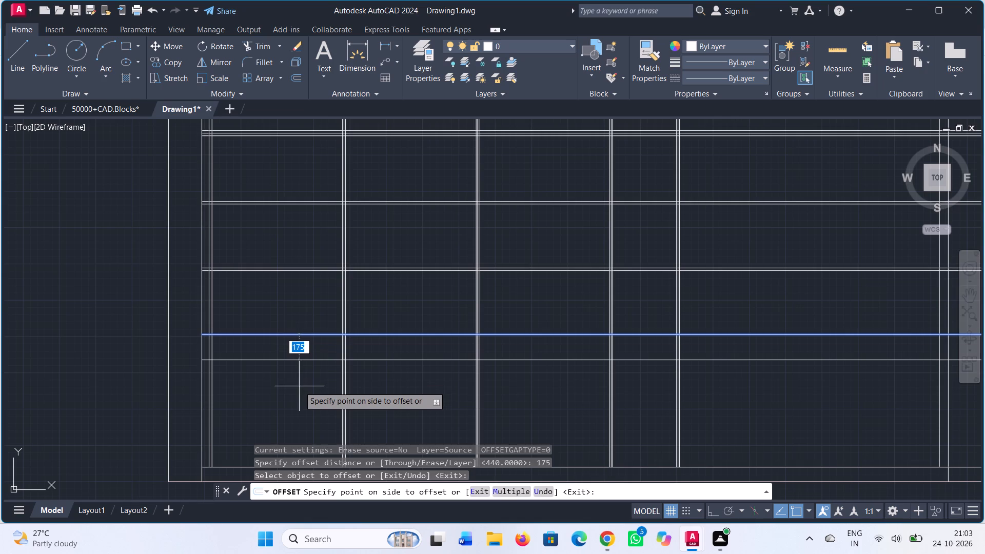
left_click(299, 386)
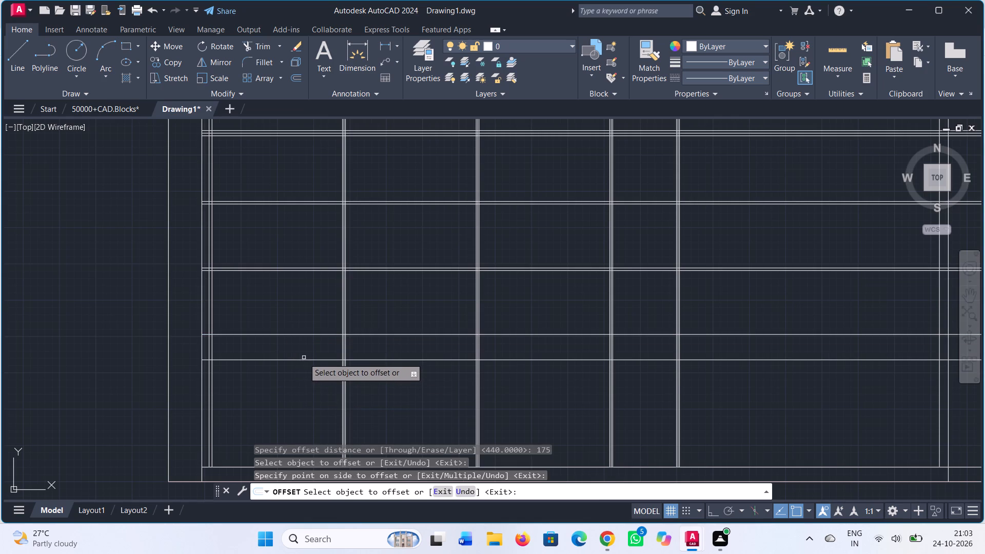
left_click(304, 361)
left_click(300, 402)
middle_click_drag(299, 403, 294, 359)
key("Escape")
Offset the lower of the two 175-spaced lines 18 downward to form a board.
type("off")
key("Return")
type("18")
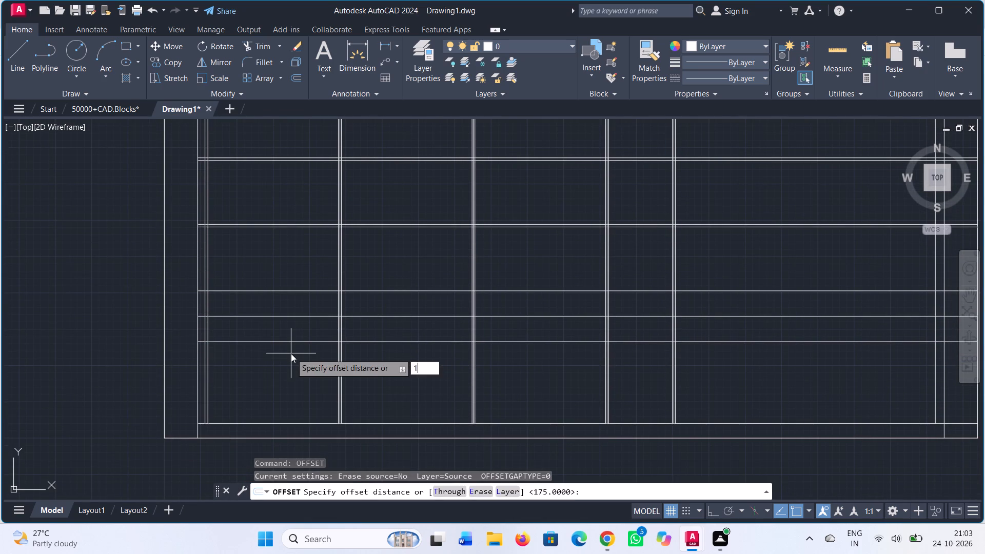
key("Return")
left_click(278, 340)
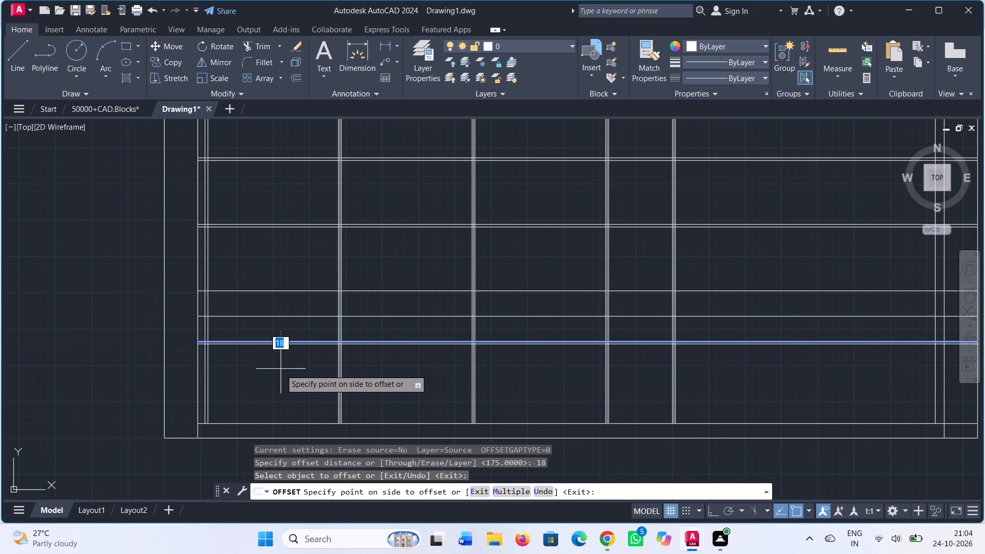
left_click(280, 376)
key("Escape")
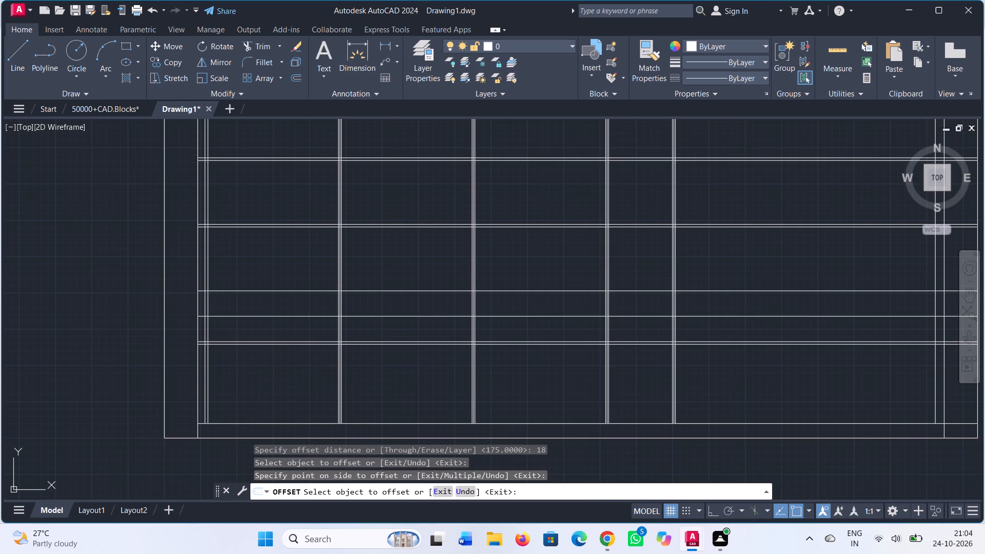
Offset the lower edge of the board beneath the 175-high spaces 250 downward.
type("off")
key("Return")
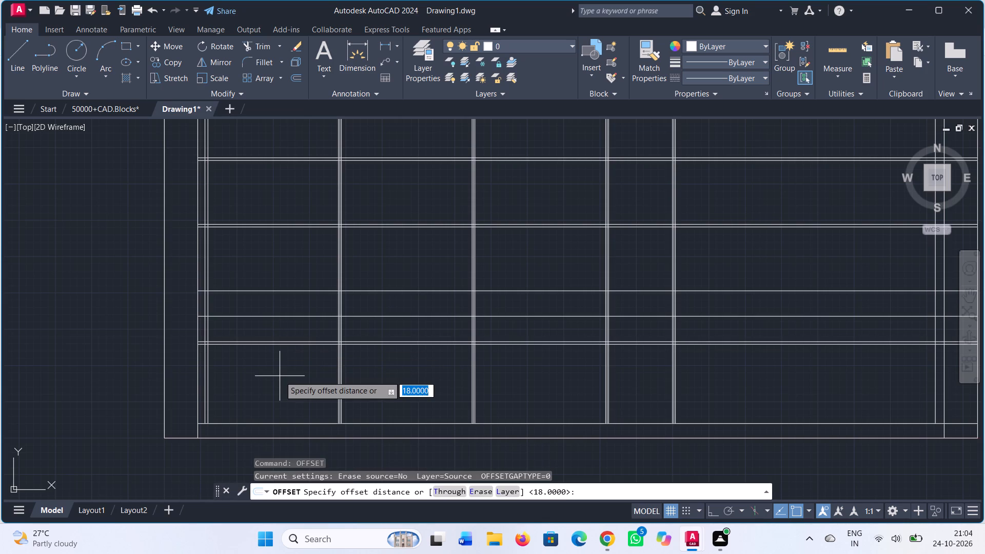
type("250")
key("Return")
scroll(283, 358, "up", 1)
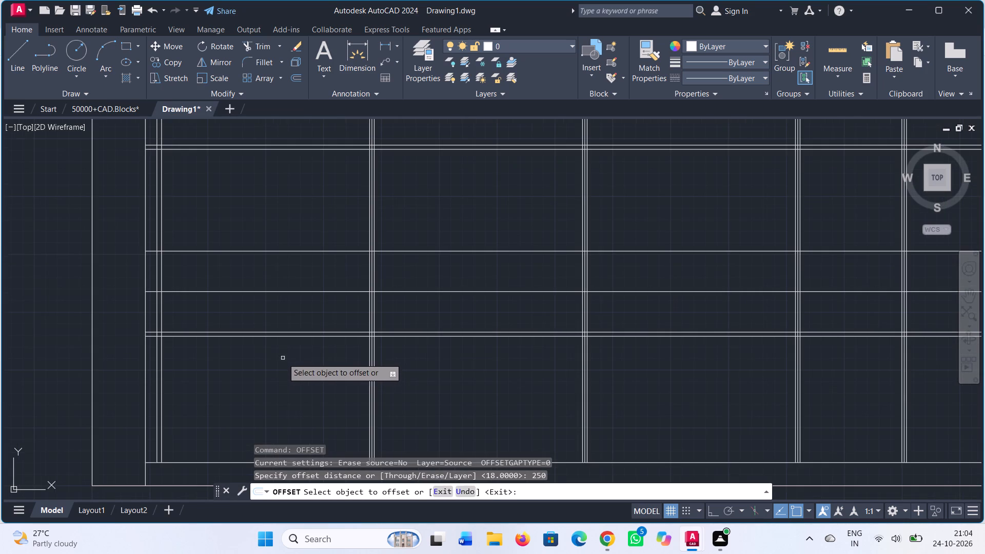
left_click(267, 337)
left_click(259, 397)
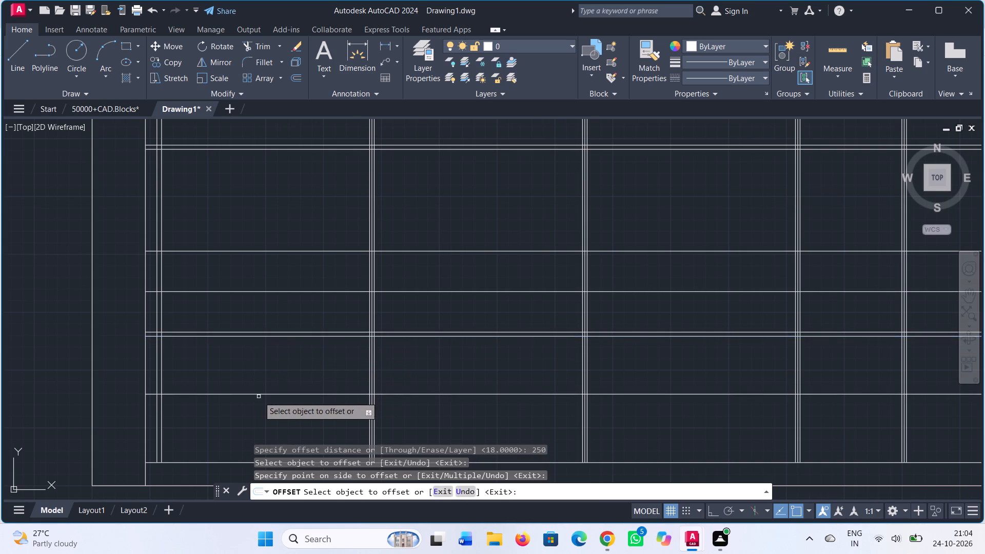
middle_click_drag(259, 397, 257, 330)
key("Escape")
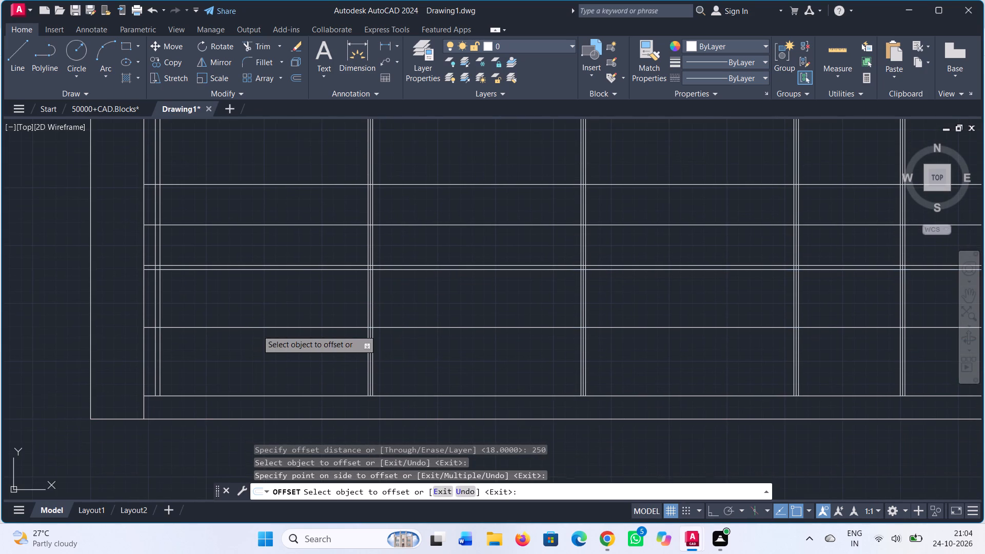
Offset the line above the bottom opening 18 downward to form the lowest shelf board.
type("off")
key("Return")
type("18")
key("Return")
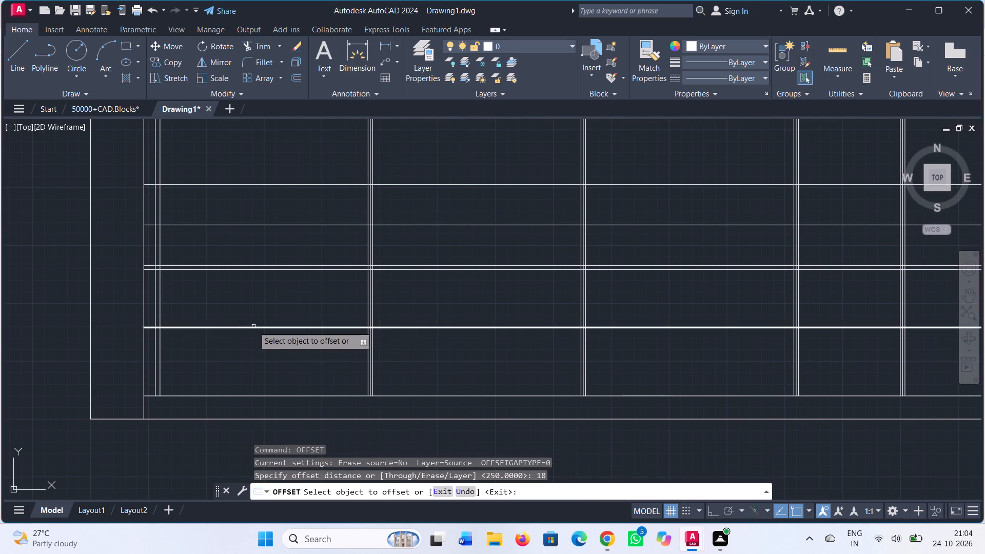
left_click(253, 326)
left_click(255, 358)
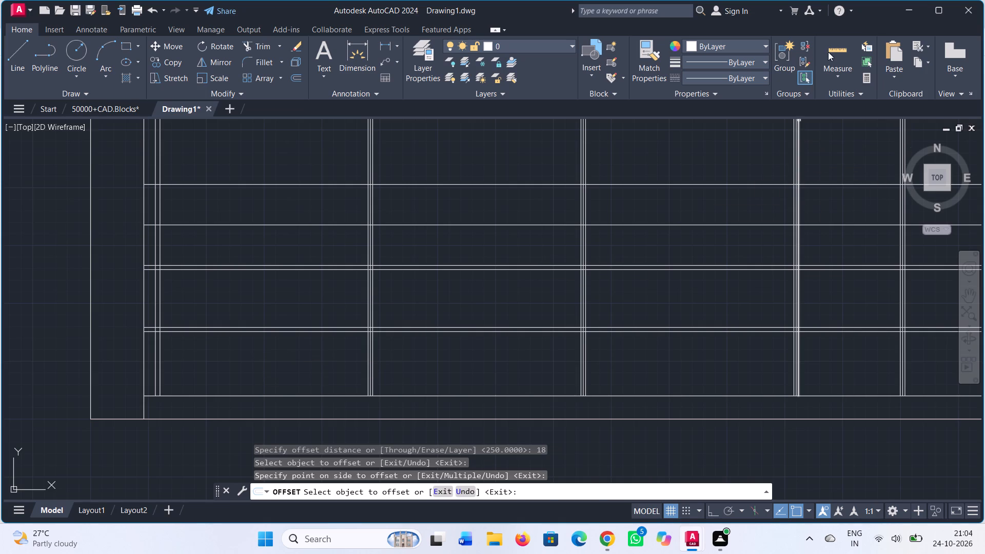
Check the clear opening of the bottom-left compartment with Quick measure.
left_click_drag(828, 52, 822, 54)
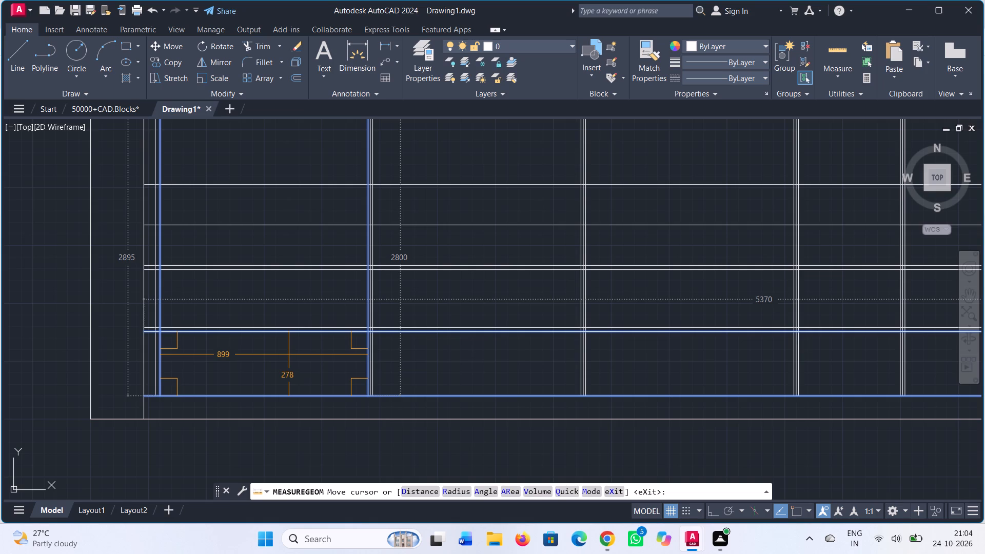
key("Escape")
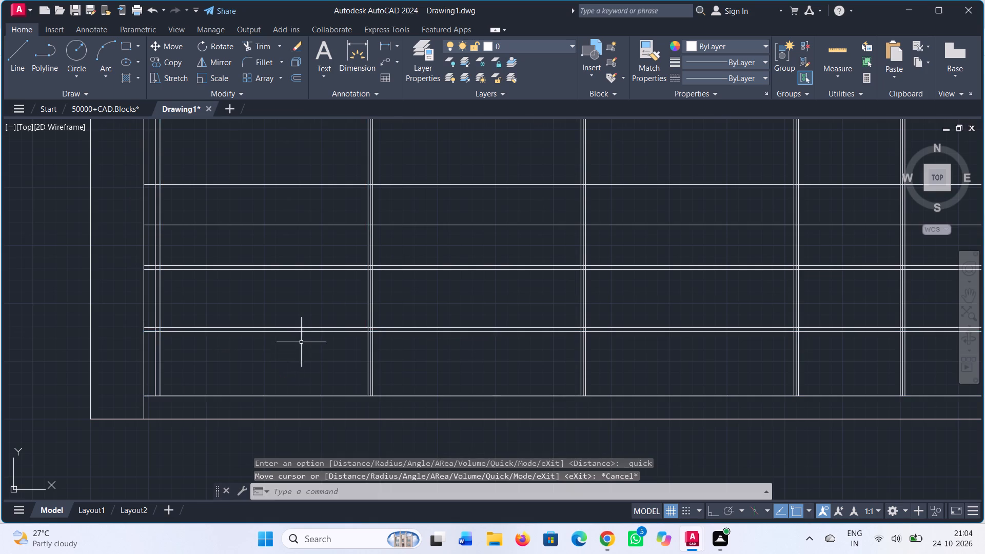
Trim the horizontal shelf lines below the top boards out of every compartment beyond the first column and out of the right side strip.
scroll(302, 341, "down", 2)
middle_click_drag(306, 318, 275, 339)
type("tr")
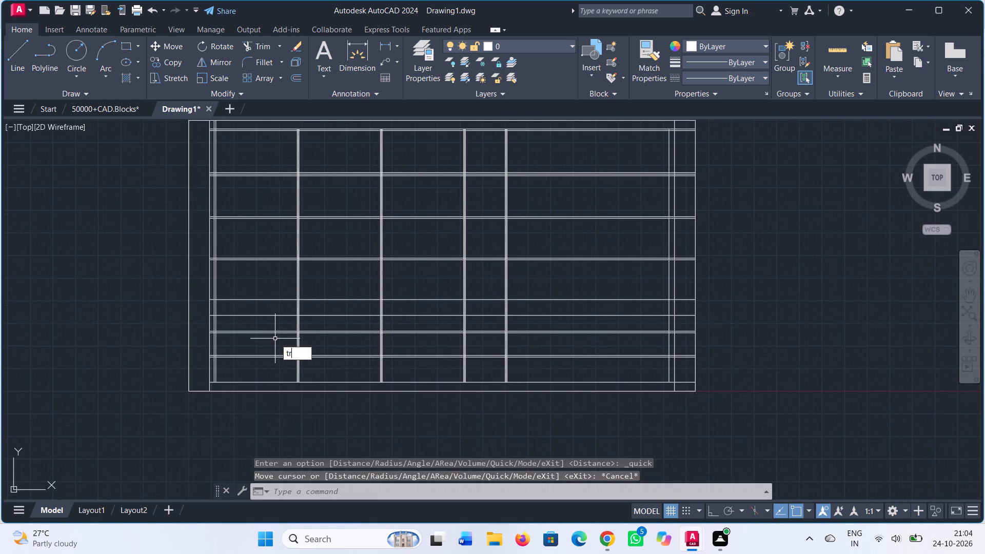
key("Return")
left_click(324, 362)
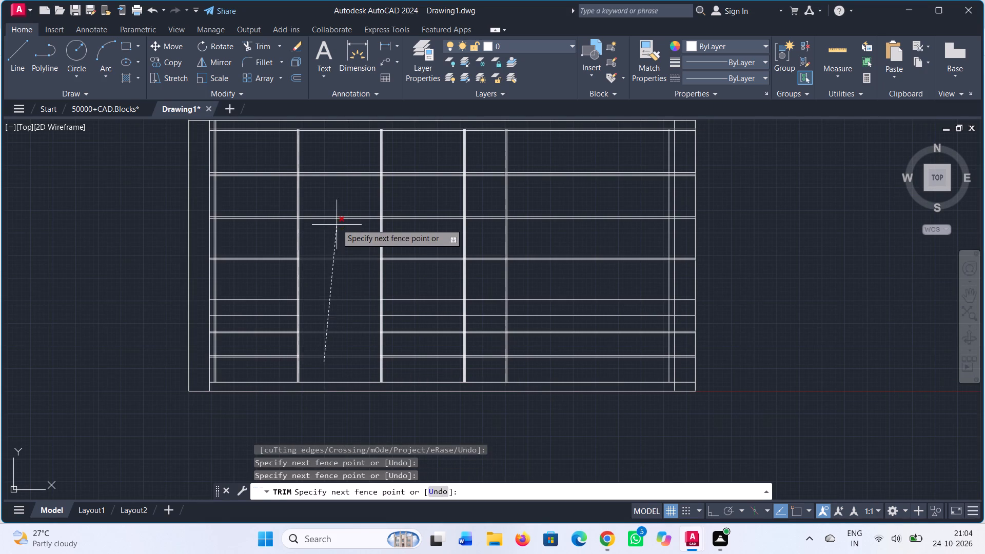
left_click(329, 162)
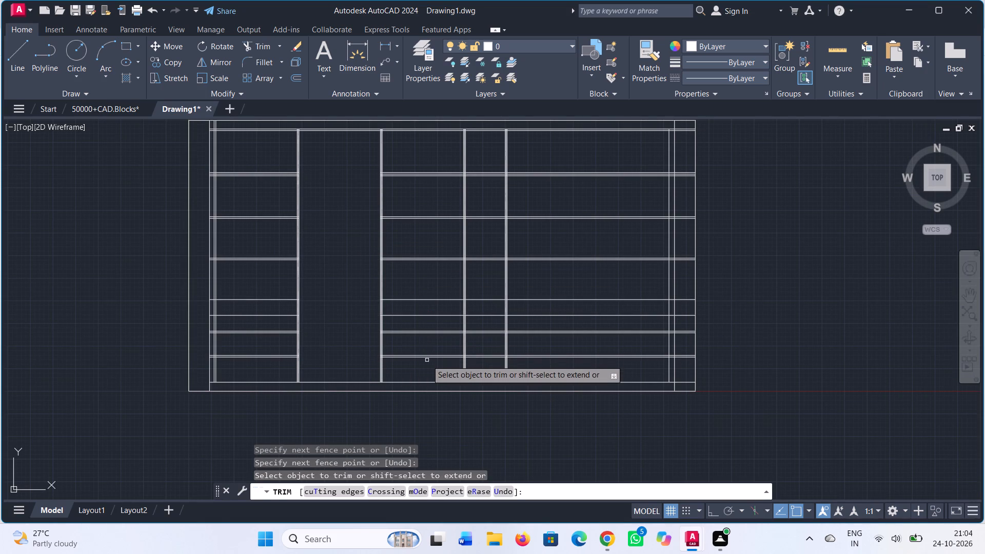
left_click(427, 360)
left_click(412, 161)
left_click(487, 365)
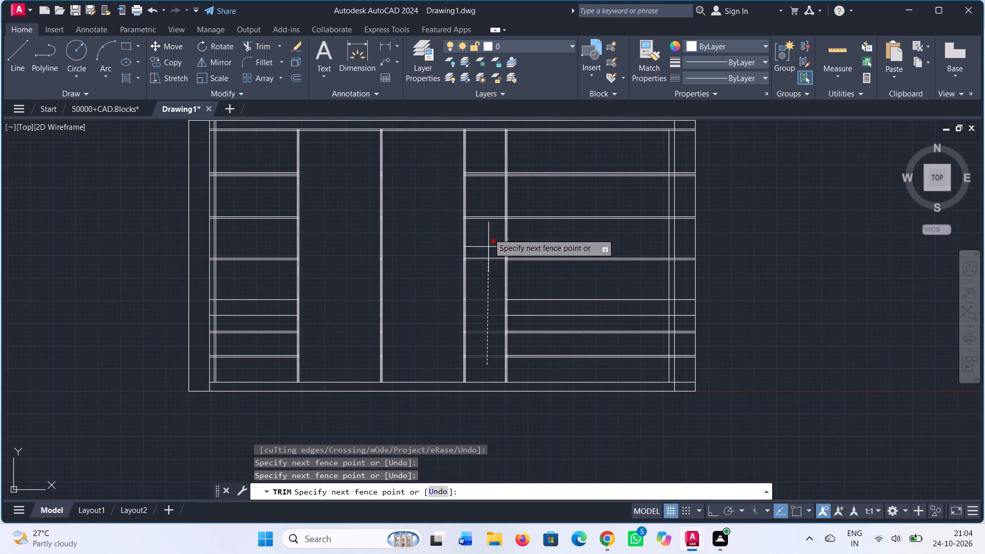
left_click(485, 159)
left_click(567, 363)
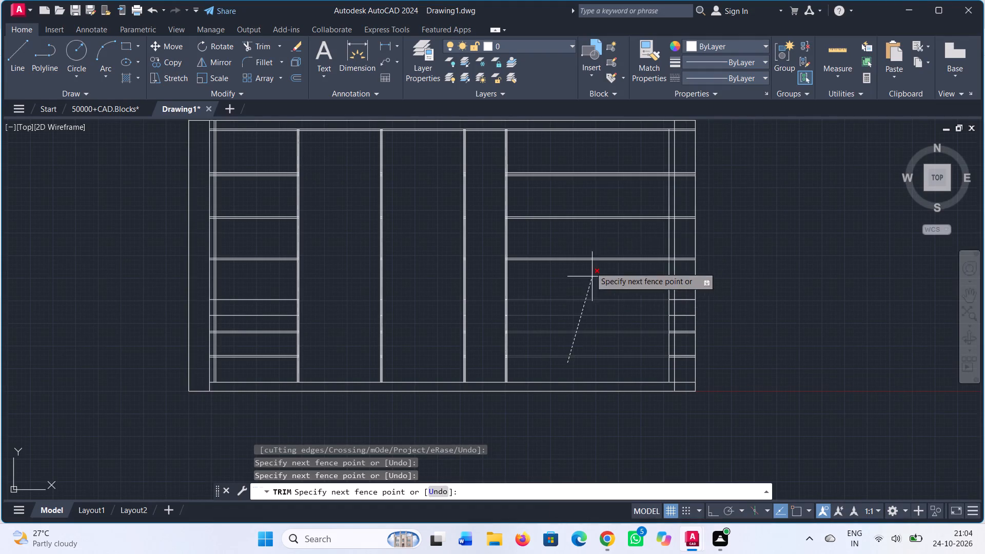
left_click(586, 168)
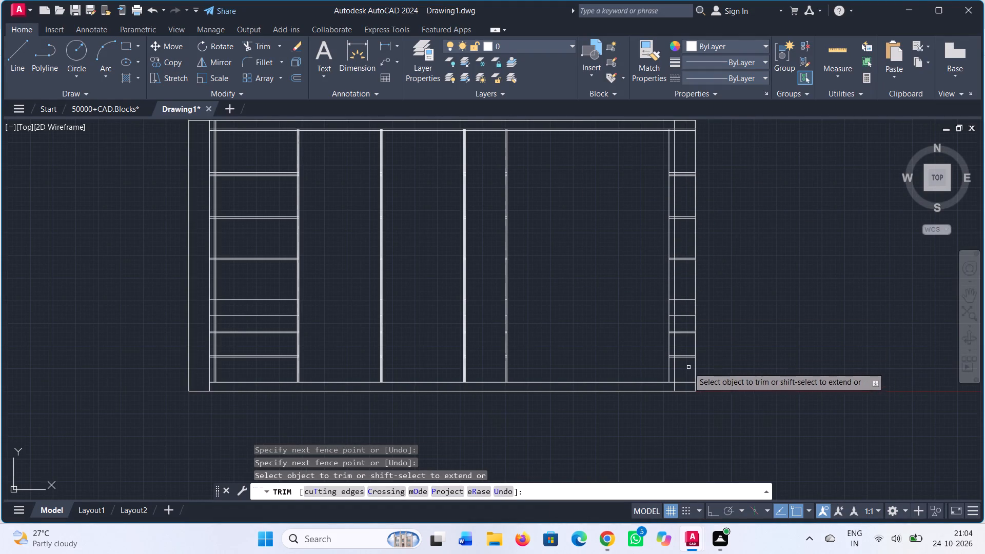
left_click(686, 364)
left_click(686, 162)
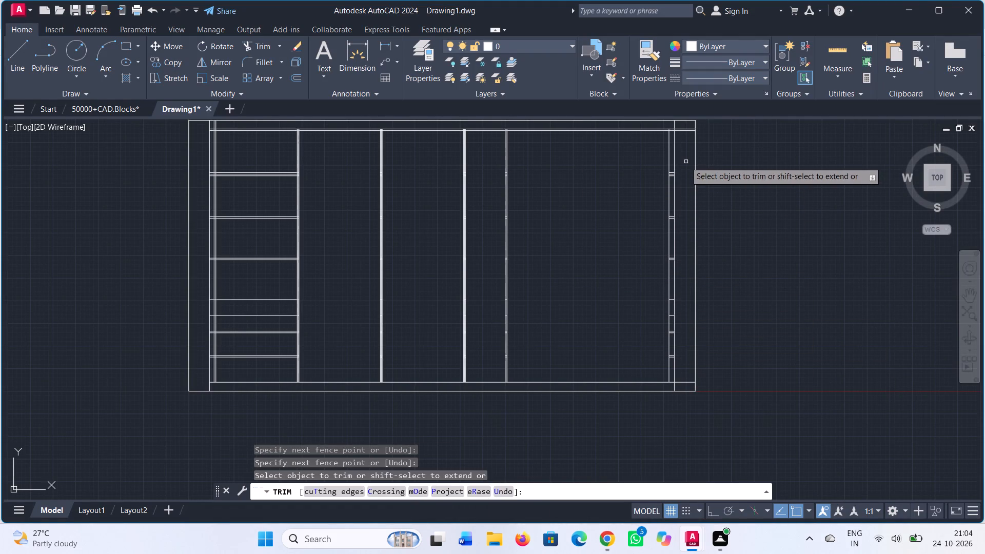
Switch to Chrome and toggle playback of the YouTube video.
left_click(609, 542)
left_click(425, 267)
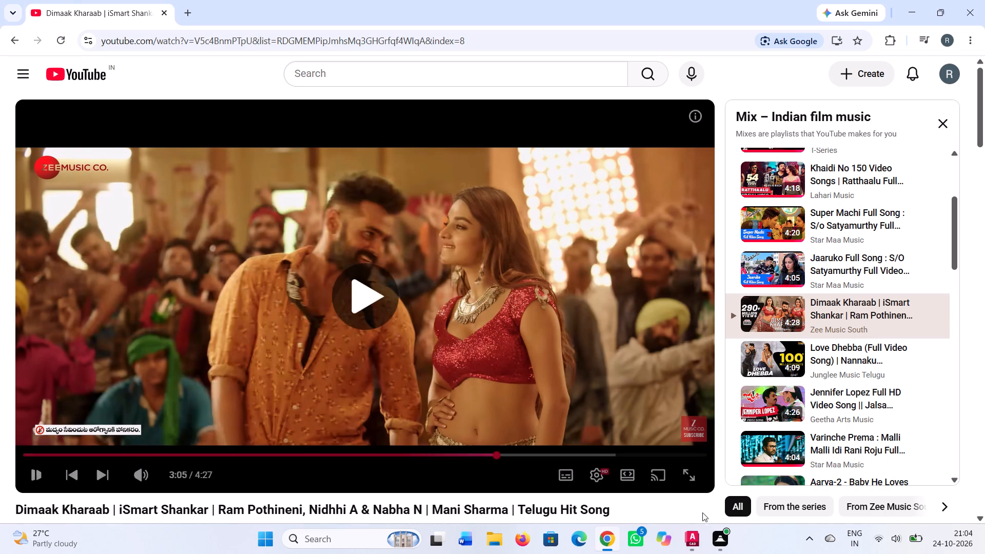
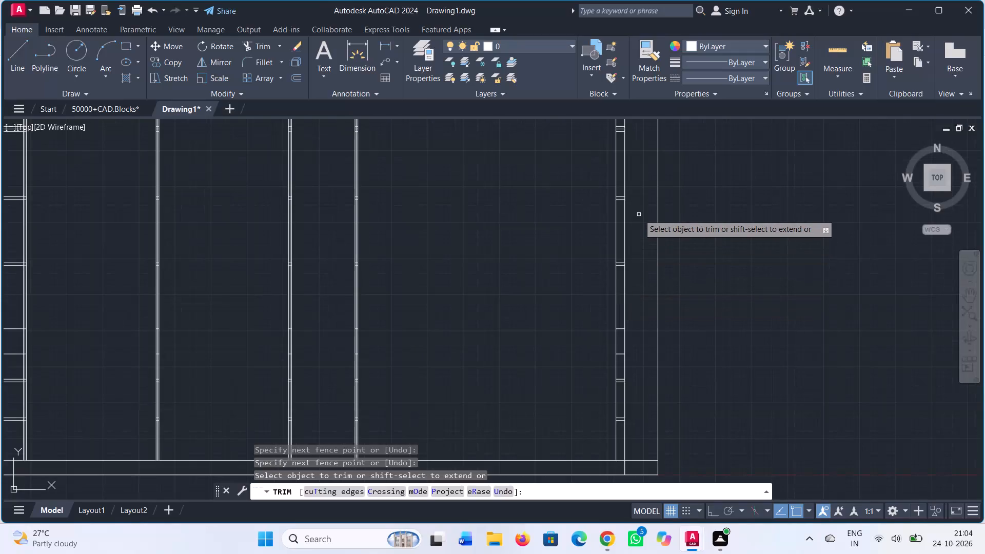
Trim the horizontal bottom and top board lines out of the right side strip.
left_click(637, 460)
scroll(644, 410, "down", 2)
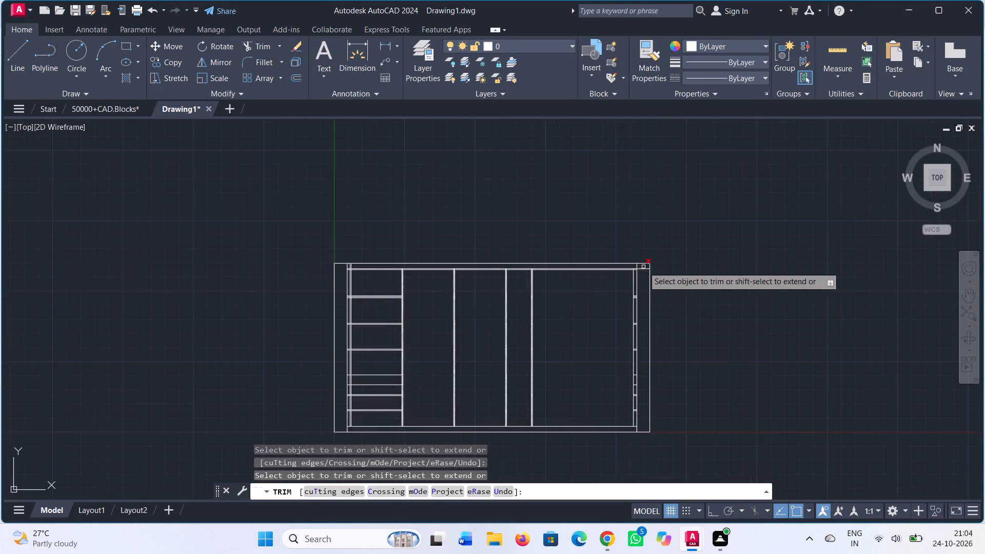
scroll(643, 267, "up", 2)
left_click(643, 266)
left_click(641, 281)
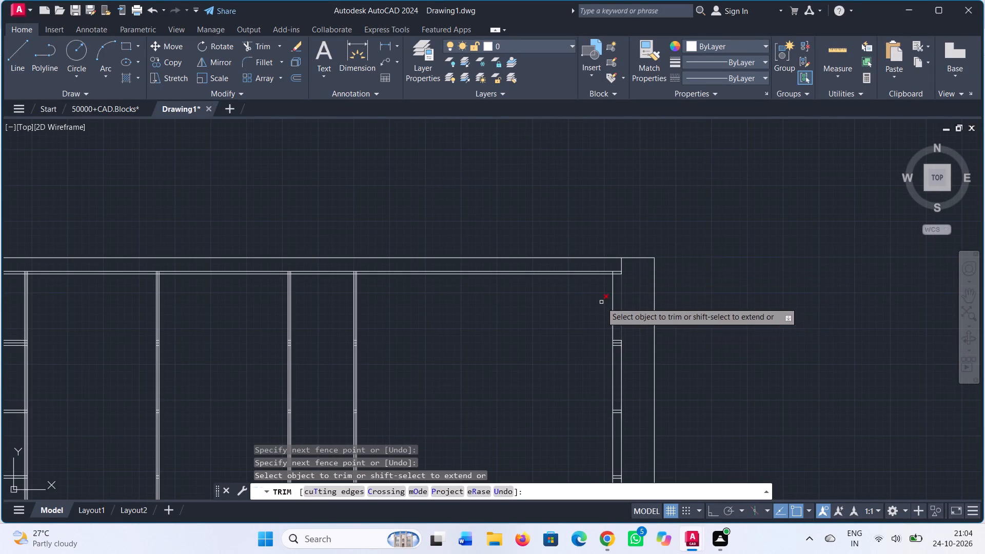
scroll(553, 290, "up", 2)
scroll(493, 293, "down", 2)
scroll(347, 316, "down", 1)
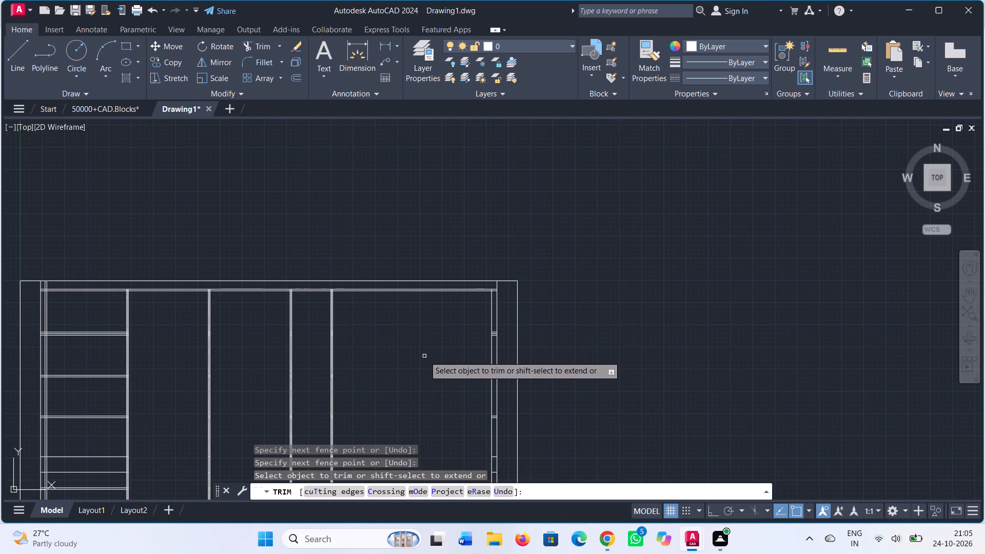
Undo the trims that removed the shelf lines from the compartments beyond the first column and from the right side strip.
key("ctrl+z")
key("ctrl+z")
key("ctrl+z")
key("ctrl+z")
key("ctrl+z")
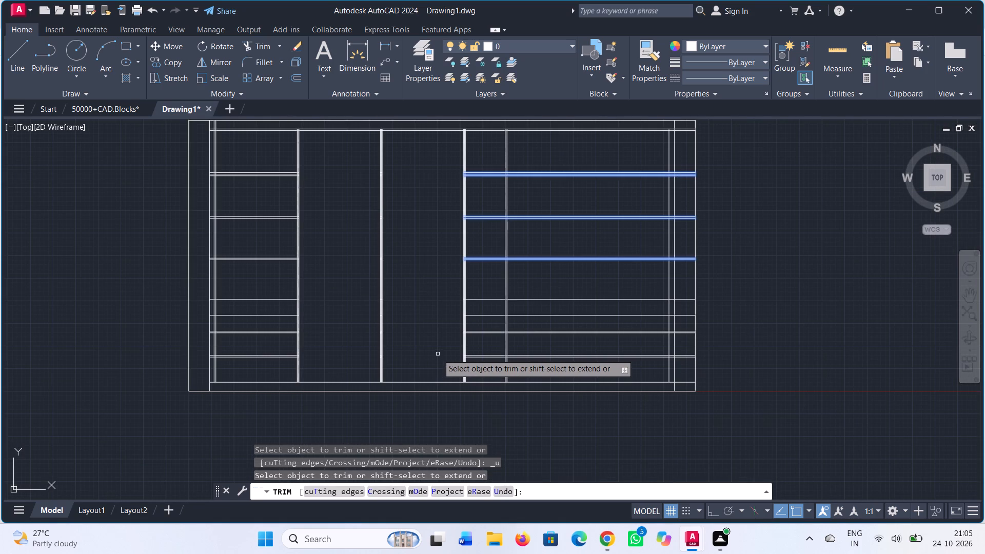
key("ctrl+z")
key("ctrl+z")
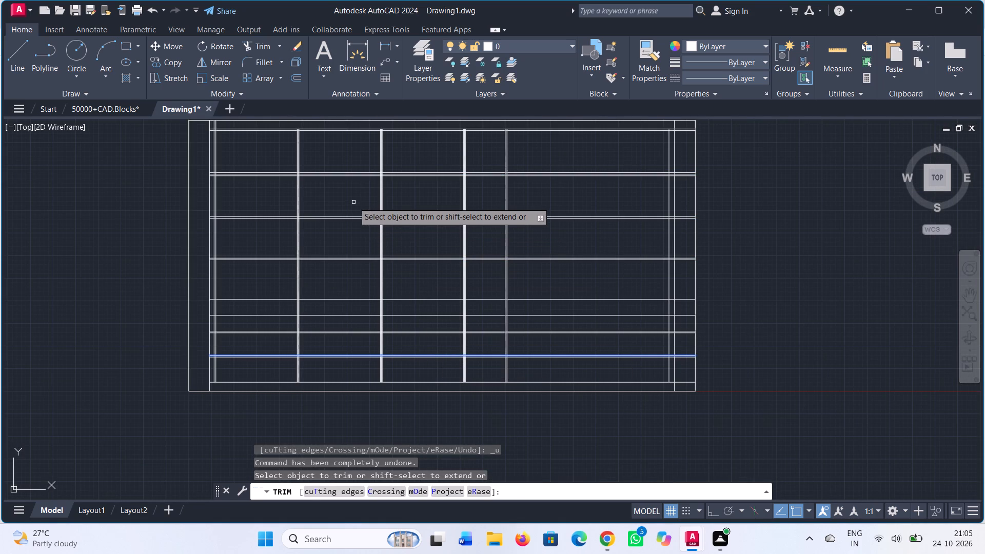
Trim the shelf lines out of compartments two to five and the right side strip, keeping the uppermost shelf board at full width.
left_click(353, 202)
left_click(353, 370)
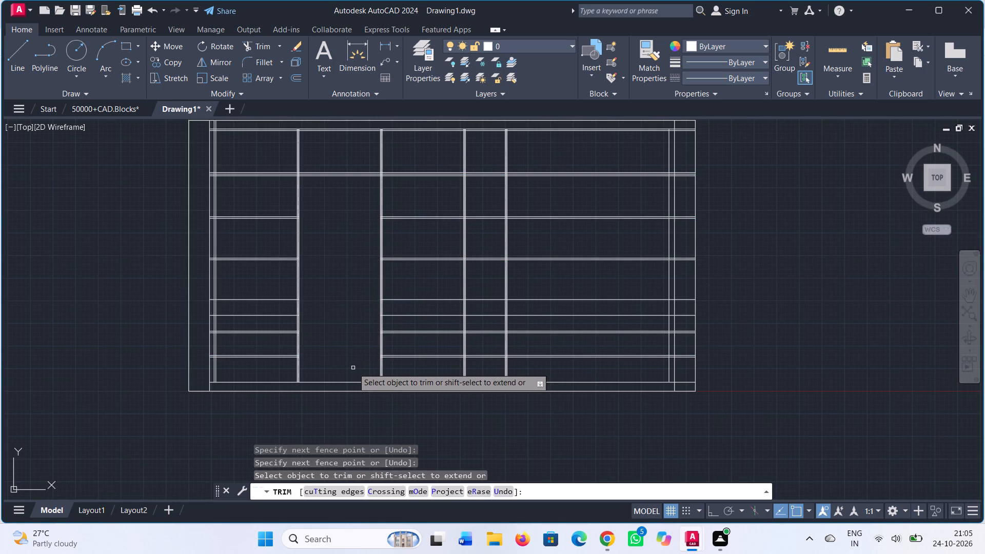
left_click(424, 361)
left_click(442, 195)
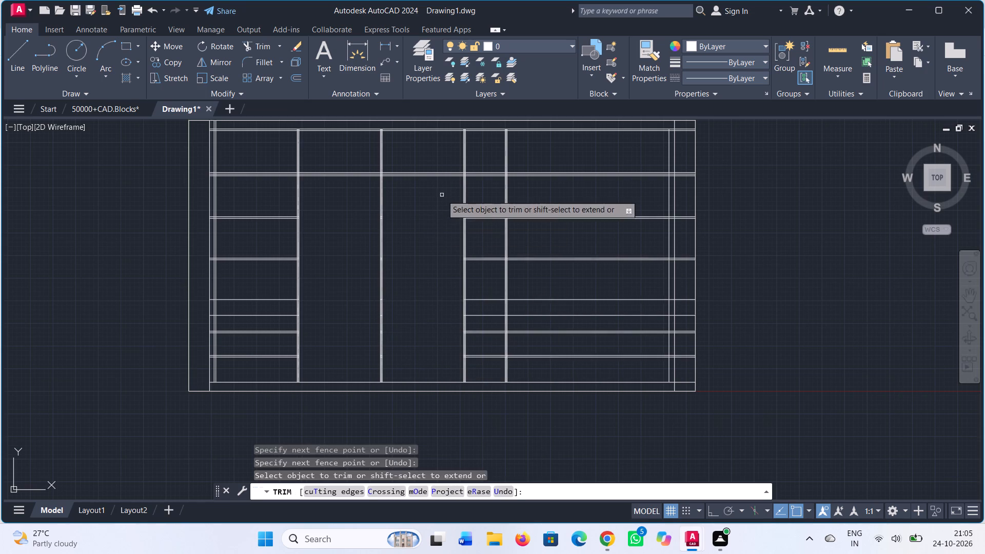
left_click(482, 369)
left_click(490, 211)
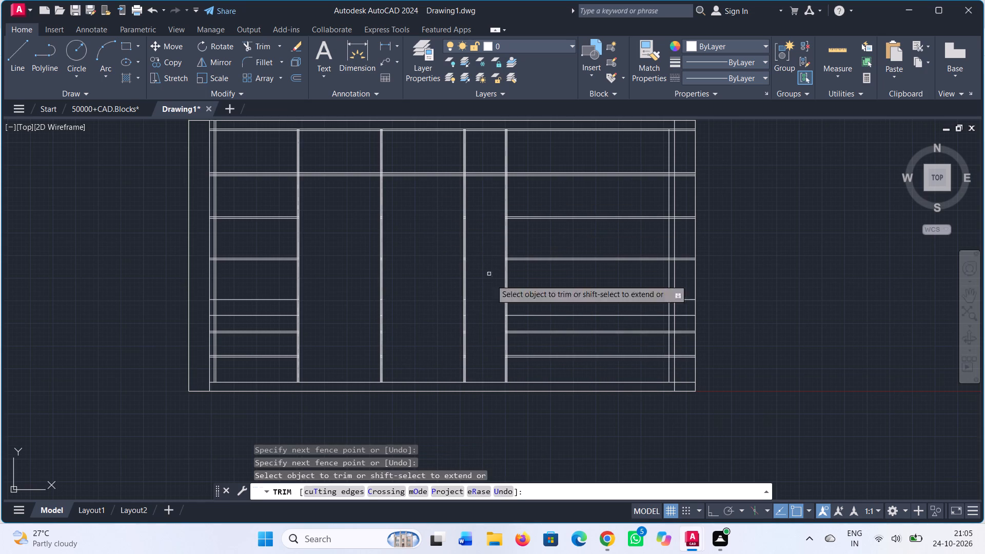
left_click(544, 364)
left_click(580, 204)
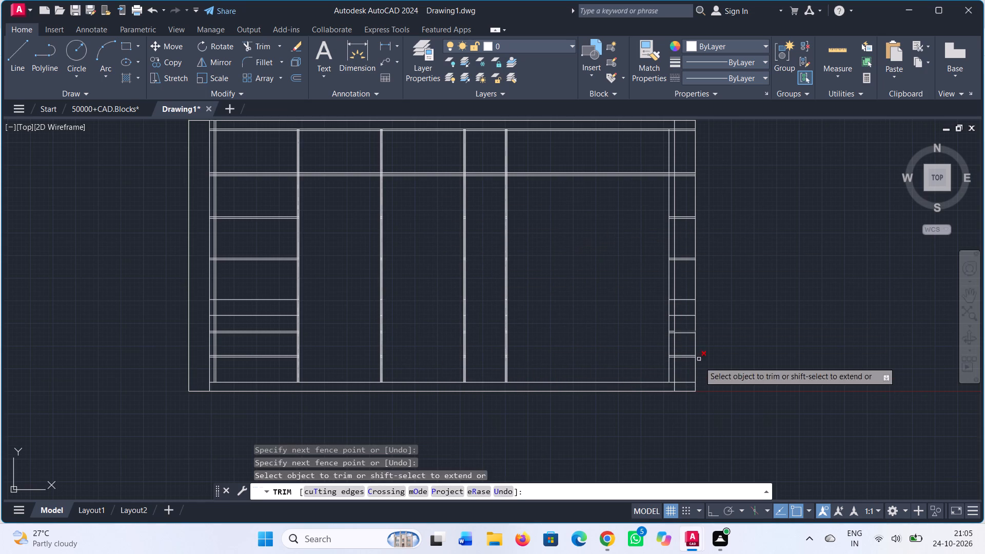
left_click(685, 368)
left_click(685, 208)
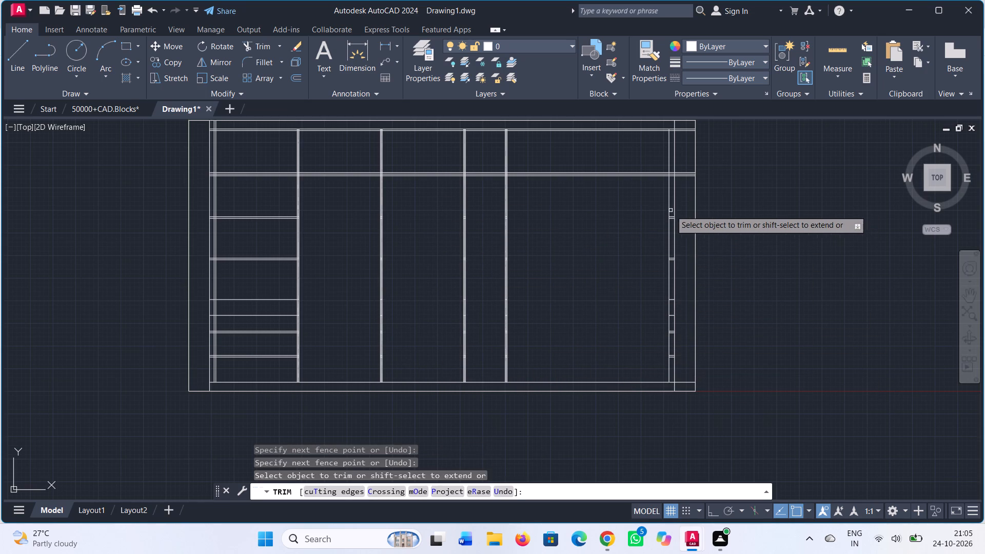
Trim the leftover shelf-line stubs out of the upright panel beside the right side strip, below the uppermost shelf board.
scroll(671, 210, "up", 2)
left_click_drag(670, 210, 670, 214)
scroll(669, 329, "down", 1)
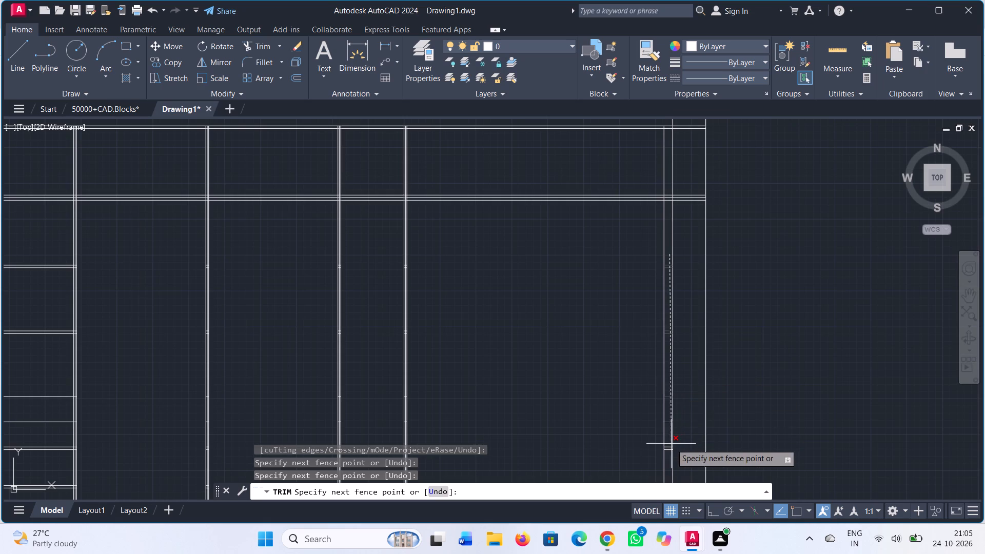
middle_click_drag(669, 444, 663, 350)
scroll(652, 378, "up", 1)
left_click(667, 426)
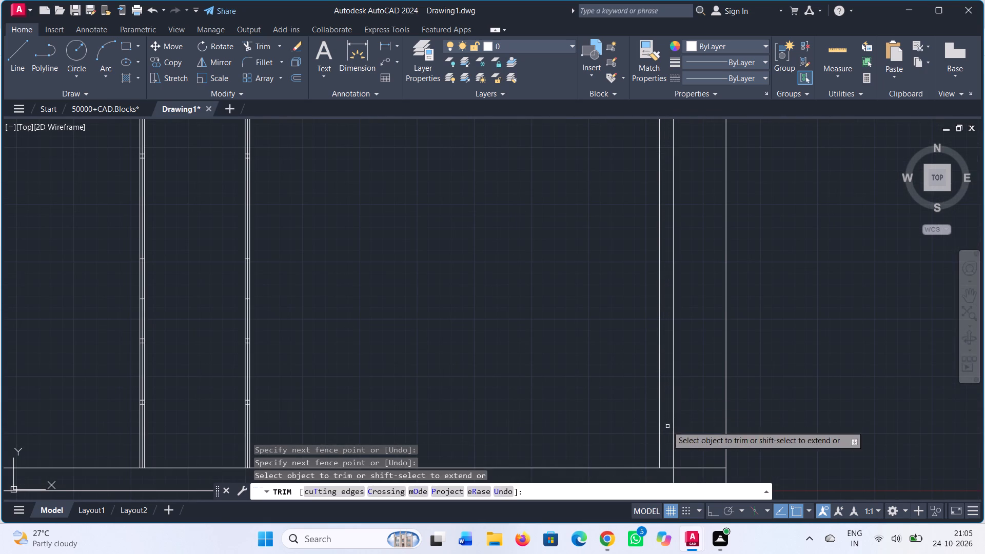
Trim the second shelf board's leftover stubs out of the divider between the narrow fourth and wide fifth compartments.
scroll(589, 392, "down", 3)
middle_click_drag(525, 360, 637, 360)
scroll(615, 324, "up", 3)
scroll(643, 238, "up", 2)
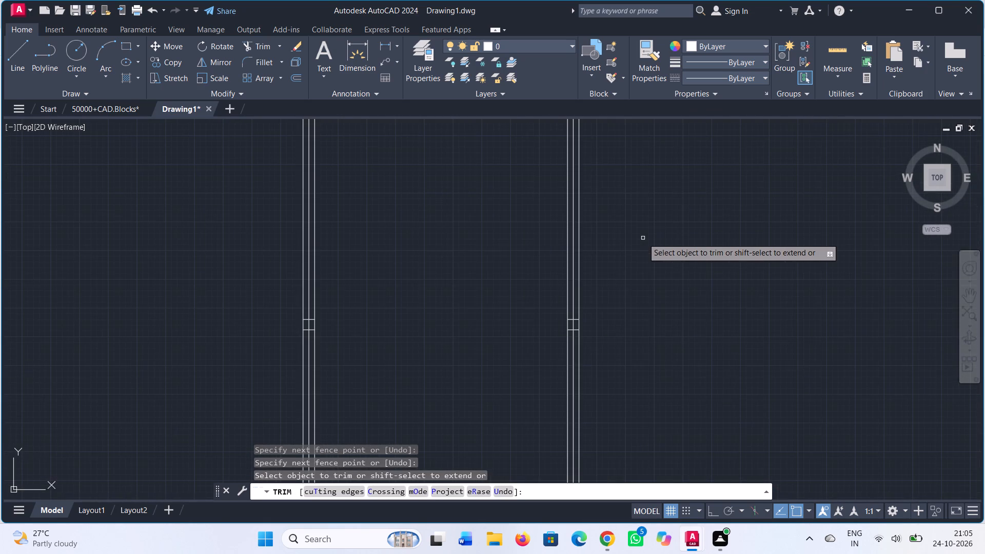
scroll(581, 319, "up", 2)
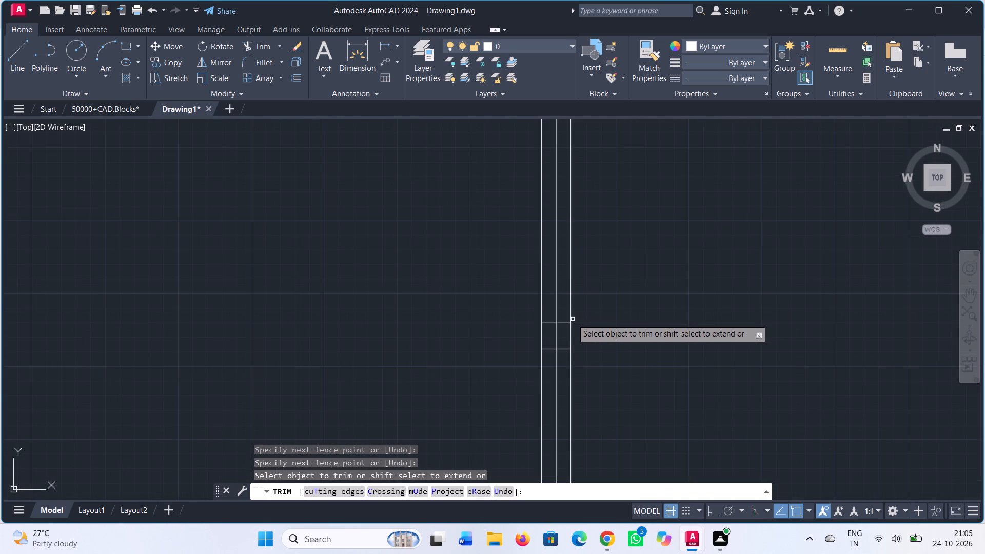
left_click(565, 323)
left_click(547, 321)
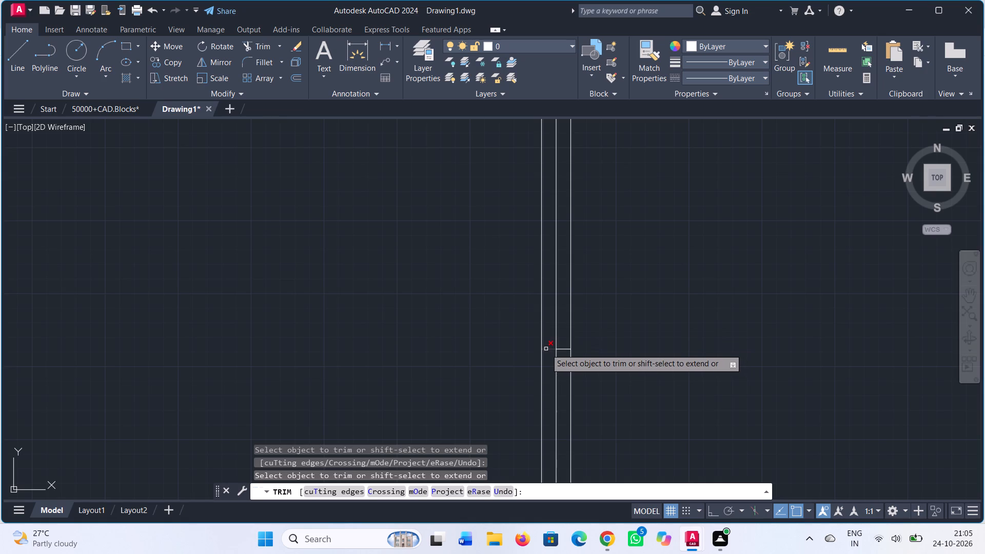
left_click_drag(546, 348, 550, 350)
left_click(565, 348)
Trim the second shelf board's leftover stubs out of the divider between the third and fourth compartments.
scroll(568, 347, "down", 3)
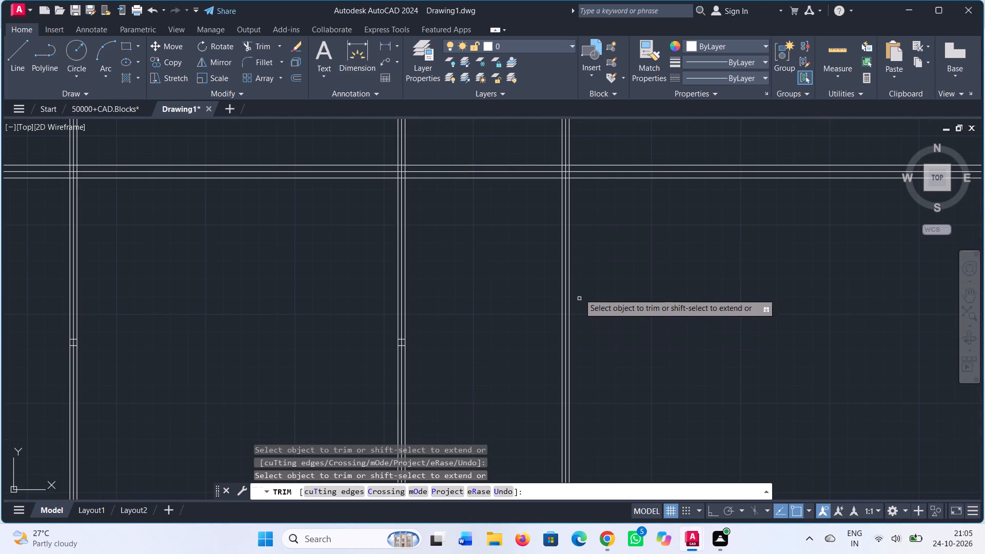
scroll(487, 277, "down", 1)
middle_click_drag(488, 277, 578, 195)
scroll(505, 232, "up", 3)
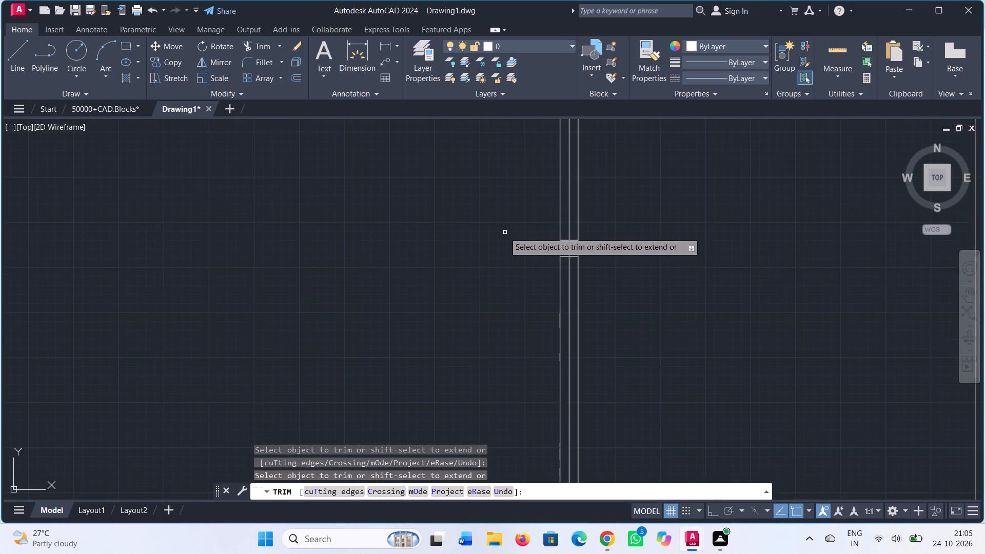
scroll(501, 231, "up", 1)
left_click(597, 245)
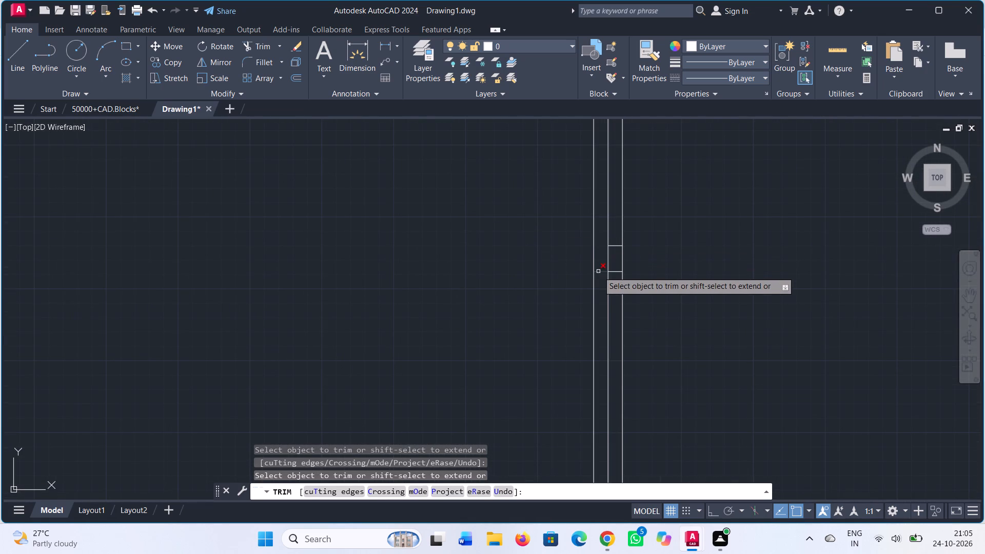
left_click(598, 271)
left_click(620, 271)
left_click(616, 244)
Trim the upper single shelf line's stubs out of the divider between the third and fourth compartments.
scroll(618, 250, "down", 2)
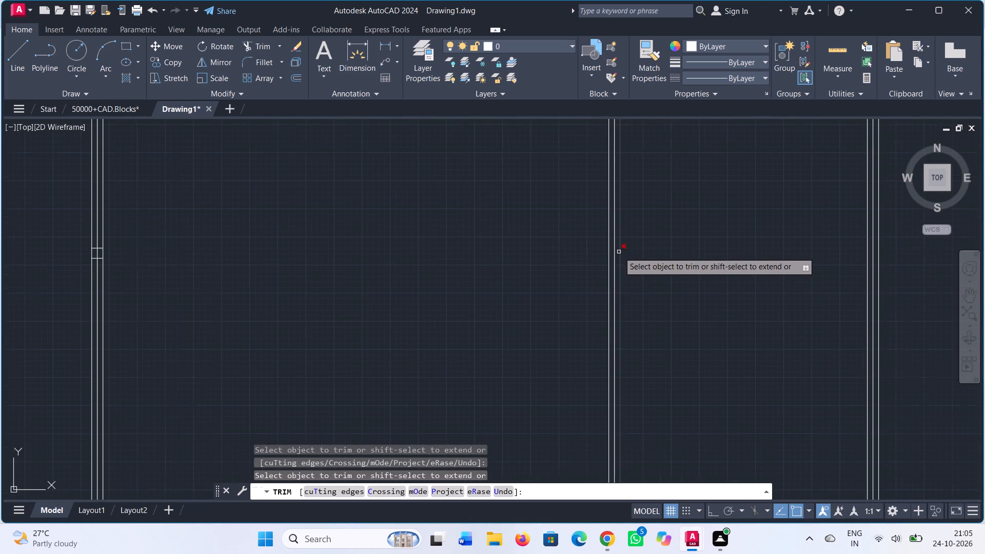
scroll(660, 305, "down", 2)
middle_click_drag(659, 308, 604, 146)
scroll(586, 320, "up", 3)
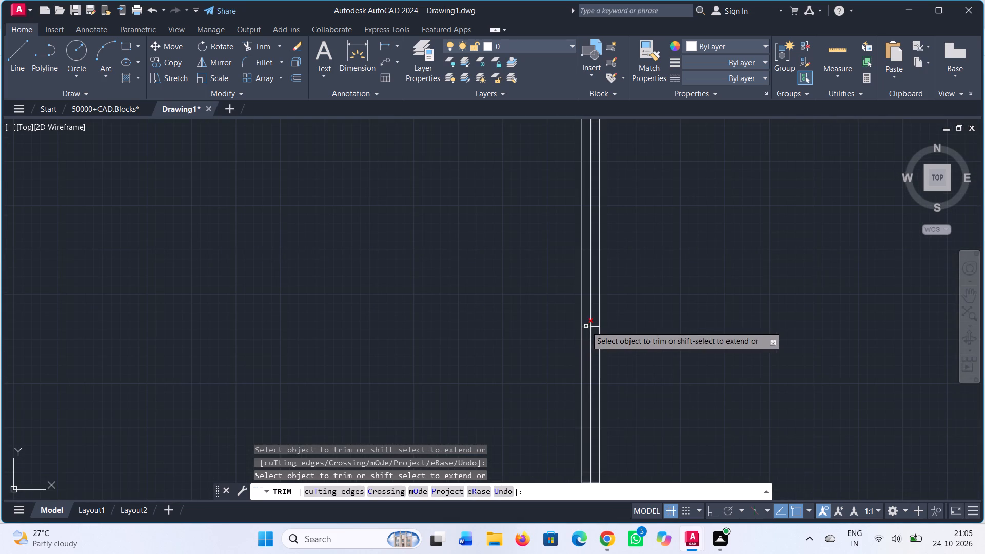
left_click(588, 326)
left_click(596, 327)
Trim the lower single line's stubs and the two lowest shelf boards' stubs out of the divider between the third and fourth compartments.
scroll(600, 345, "down", 1)
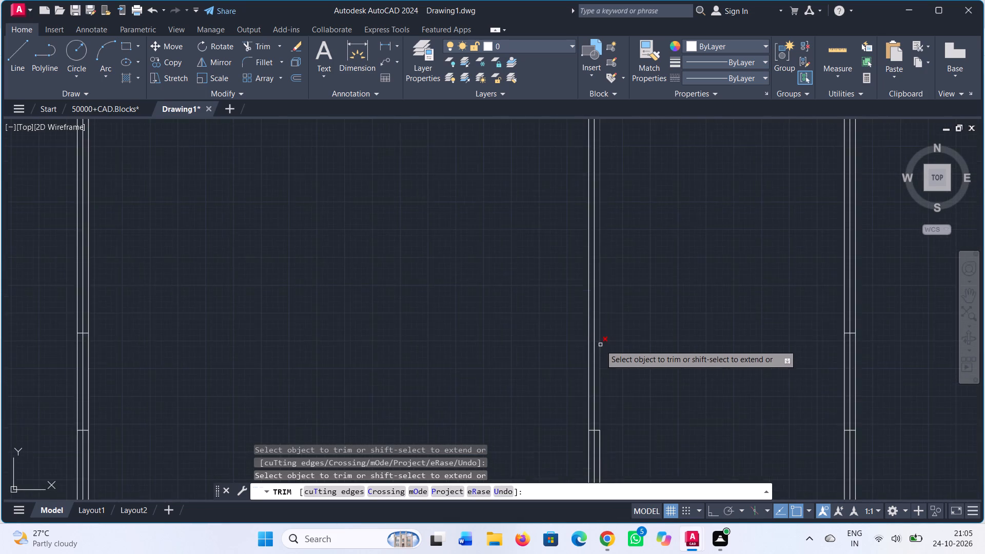
scroll(600, 345, "down", 1)
middle_click_drag(632, 352, 641, 175)
middle_click_drag(631, 291, 628, 243)
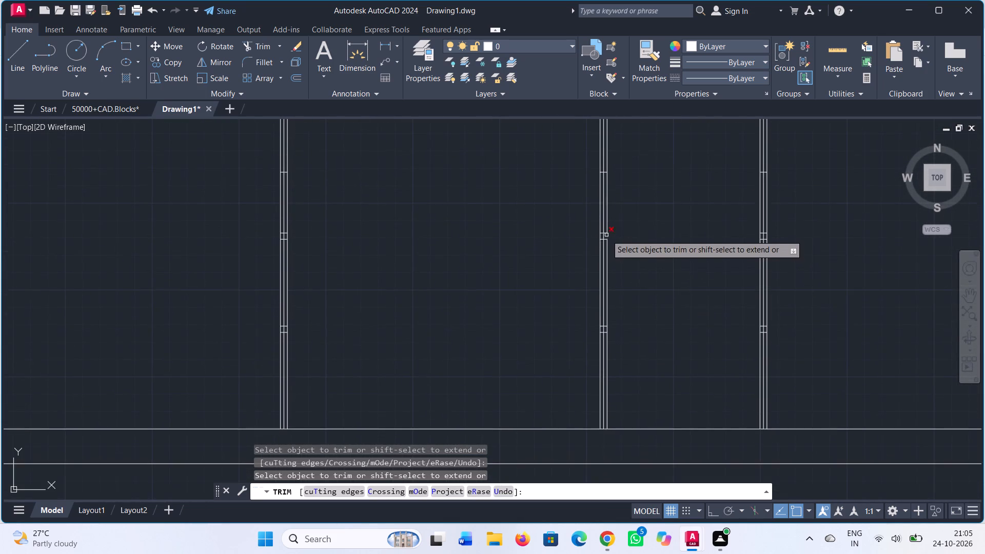
scroll(601, 177, "up", 2)
left_click(597, 159)
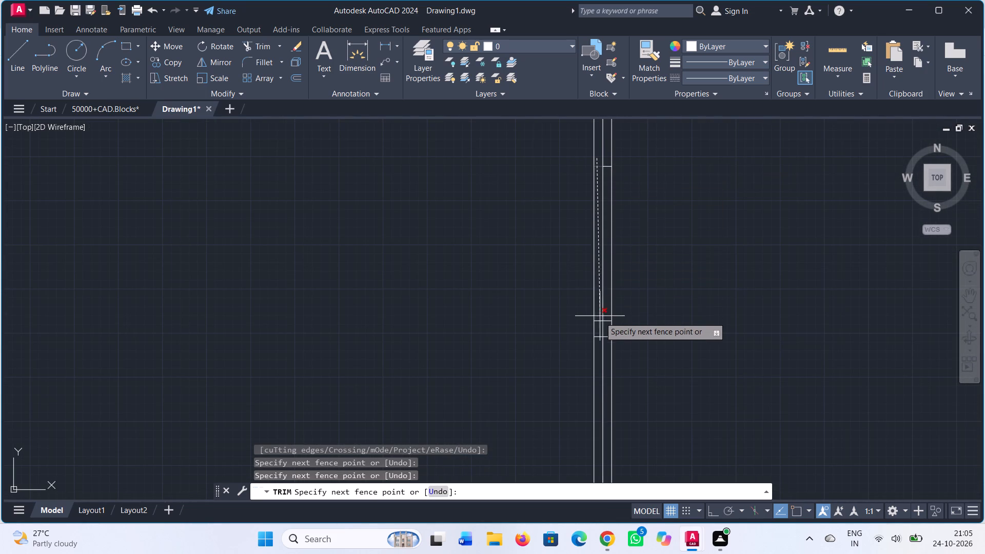
middle_click_drag(598, 358, 597, 250)
middle_click_drag(597, 389, 599, 264)
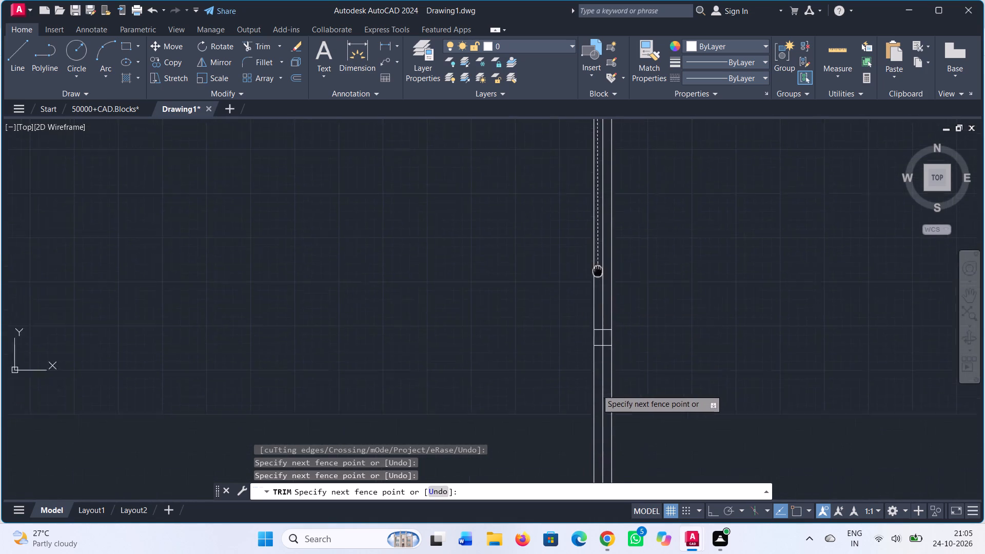
middle_click_drag(599, 264, 610, 208)
left_click(610, 295)
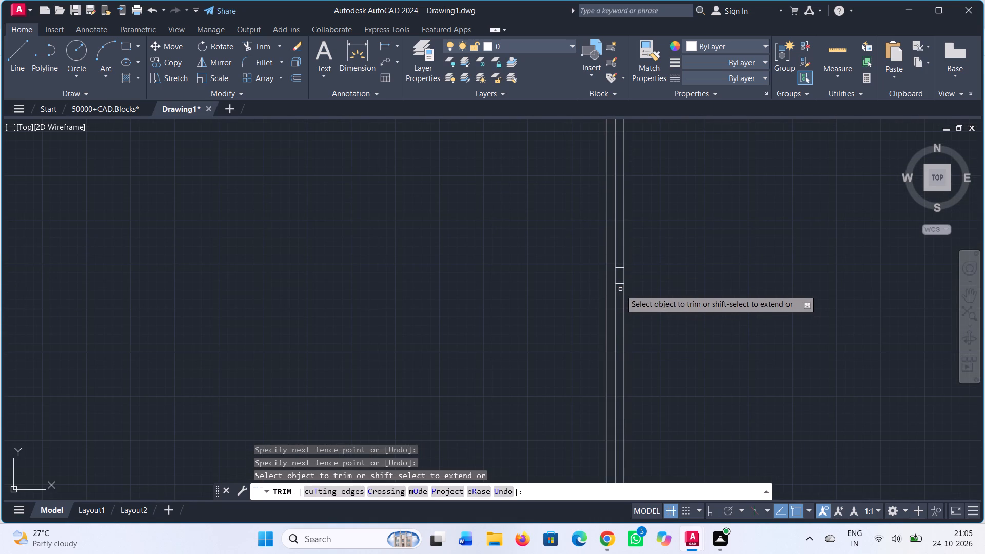
left_click(620, 289)
scroll(619, 236, "down", 3)
middle_click_drag(615, 200, 606, 328)
scroll(620, 305, "up", 2)
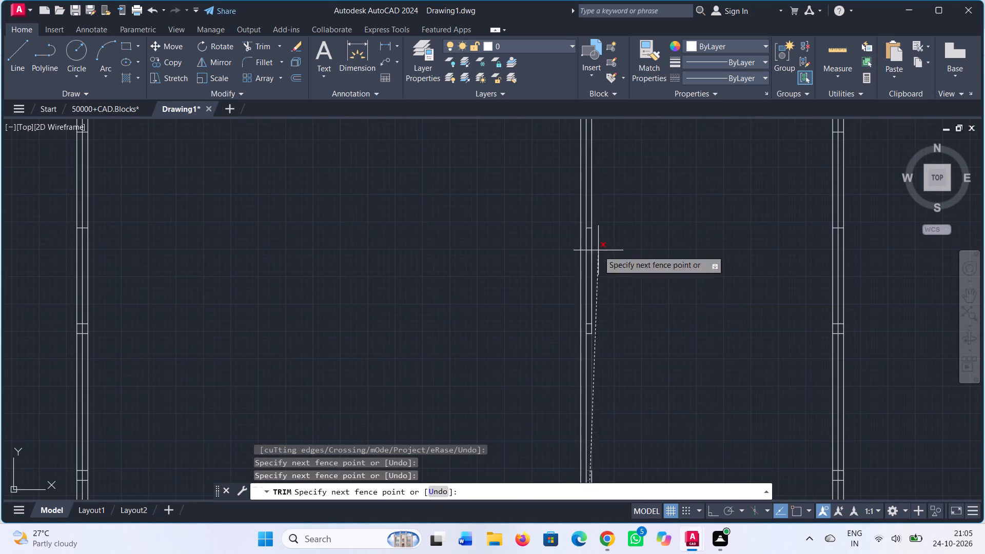
scroll(586, 212, "up", 2)
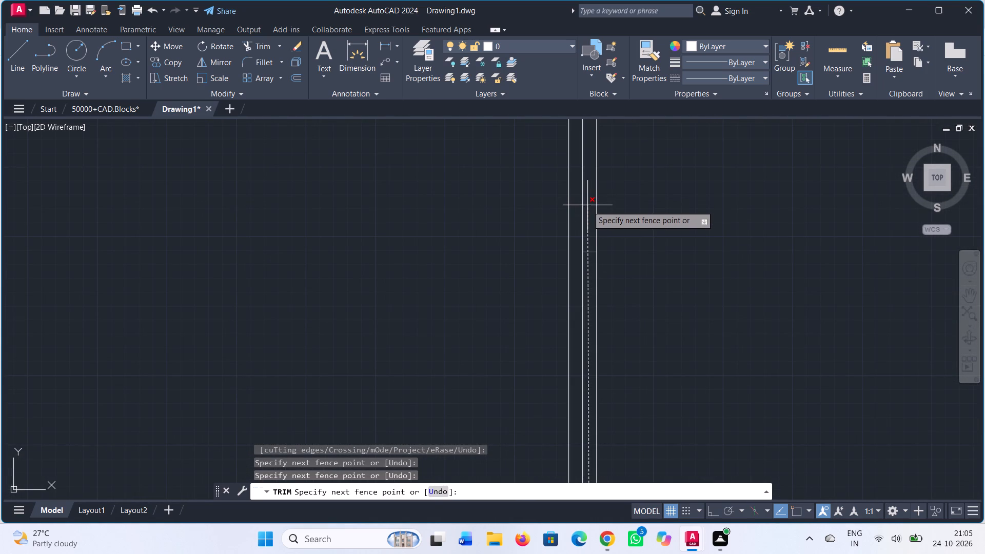
left_click(589, 211)
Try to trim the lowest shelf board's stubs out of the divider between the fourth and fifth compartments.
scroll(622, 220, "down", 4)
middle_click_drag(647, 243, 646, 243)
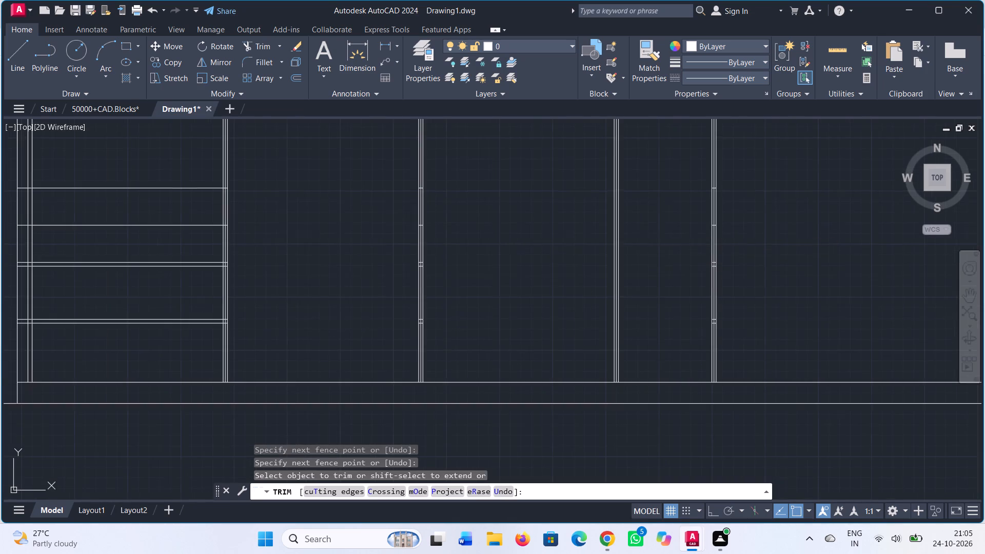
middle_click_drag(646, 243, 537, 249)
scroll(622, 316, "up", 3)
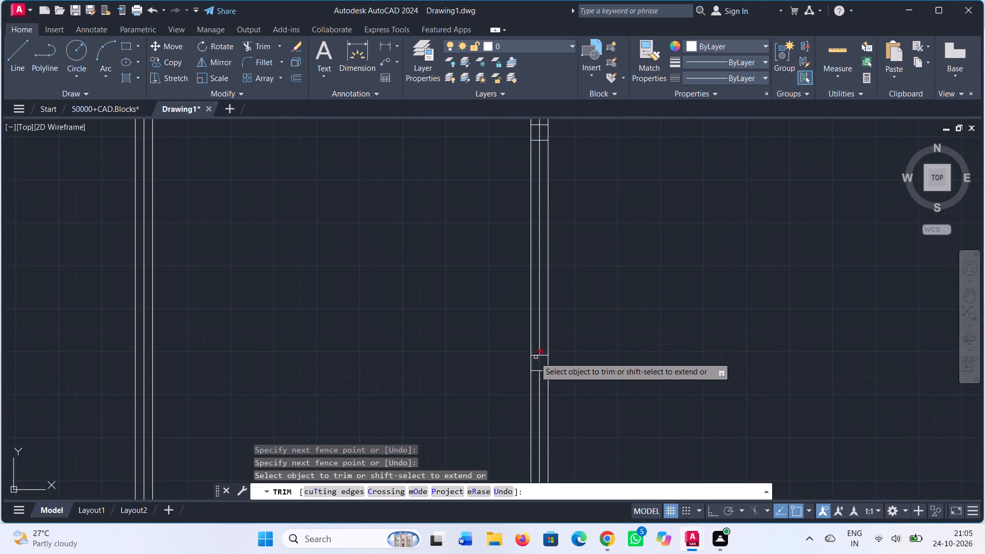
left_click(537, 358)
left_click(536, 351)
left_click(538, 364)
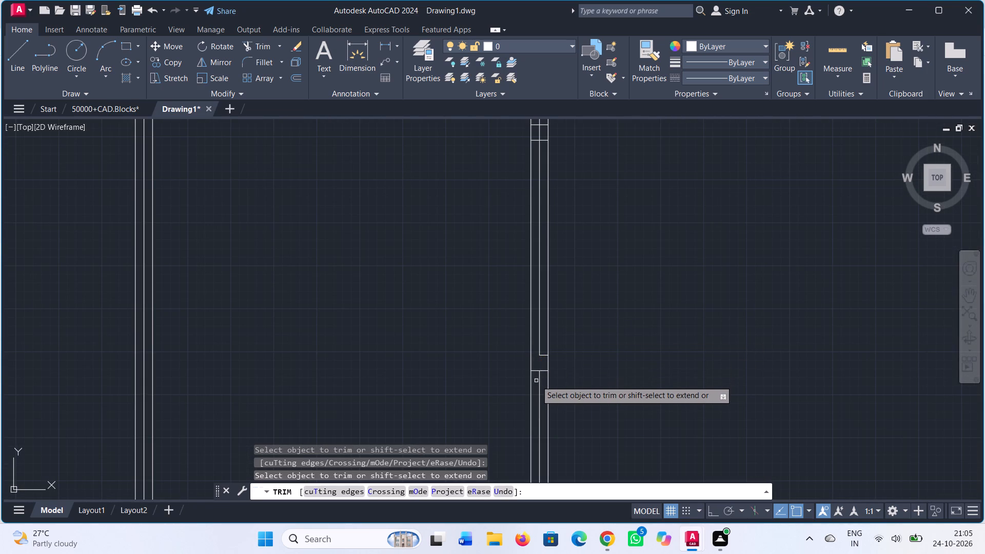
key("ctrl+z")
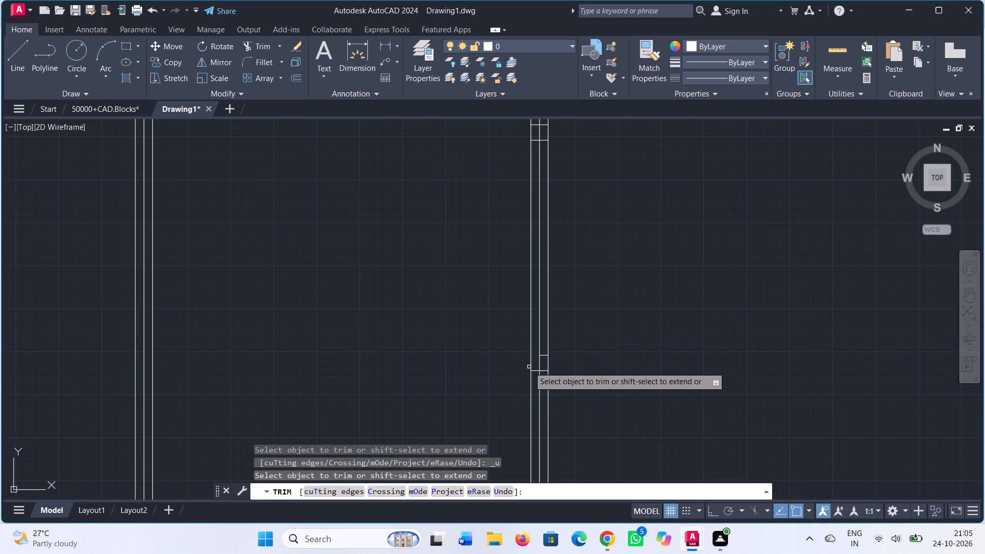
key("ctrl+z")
Trim the lowest shelf board's stubs out of the divider between the second and third compartments.
scroll(669, 335, "down", 3)
middle_click_drag(689, 355, 578, 184)
middle_click_drag(573, 264, 741, 350)
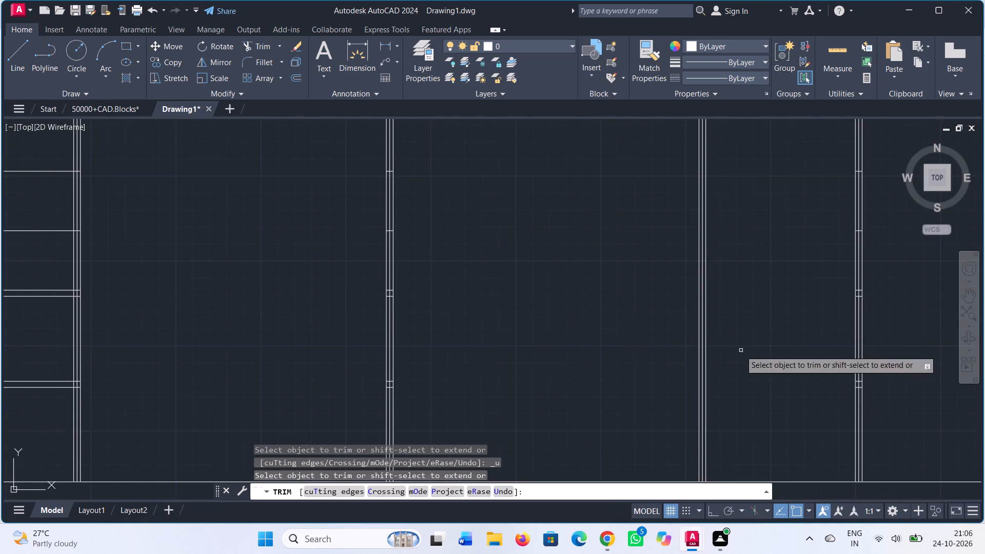
middle_click_drag(440, 353, 539, 279)
scroll(477, 332, "up", 2)
scroll(510, 278, "up", 2)
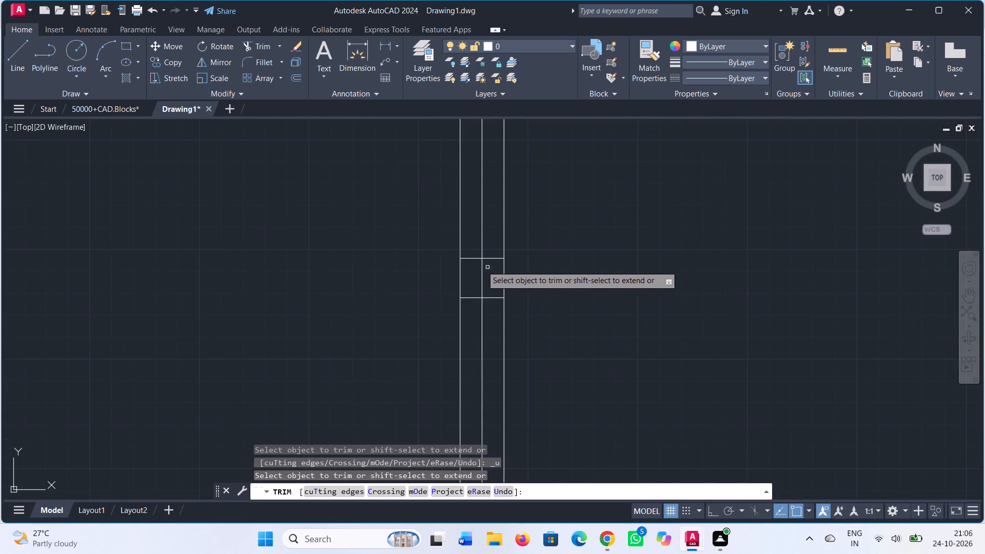
left_click(470, 249)
left_click(472, 308)
left_click(491, 306)
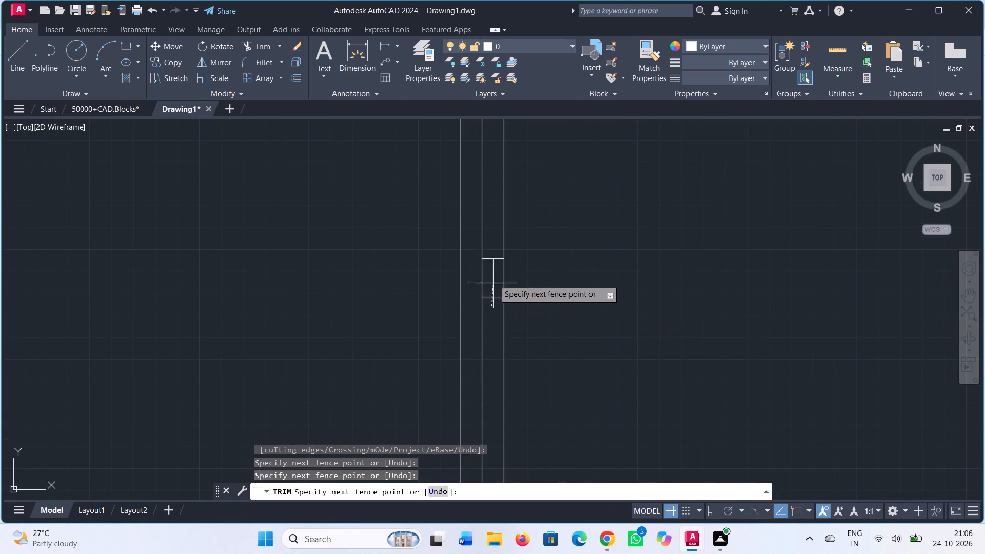
left_click(497, 247)
Trim the second-lowest shelf board's stubs out of the divider between the second and third compartments.
scroll(497, 247, "down", 3)
middle_click_drag(520, 237, 534, 395)
scroll(513, 272, "up", 2)
left_click_drag(488, 245, 487, 251)
left_click(489, 294)
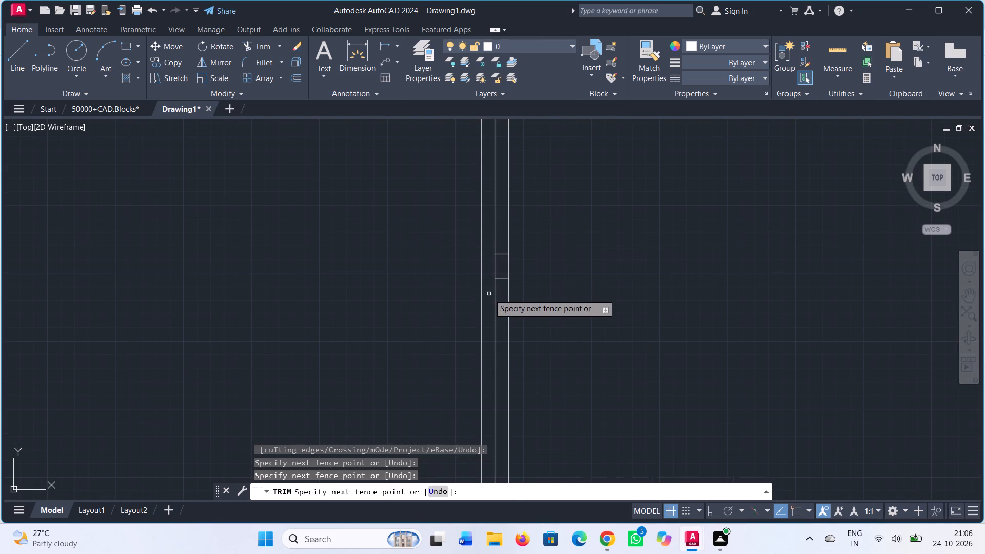
left_click(502, 285)
left_click(499, 239)
Trim the lower and upper single shelf lines' stubs out of the divider between the second and third compartments.
scroll(500, 239, "down", 2)
middle_click_drag(539, 195, 547, 224)
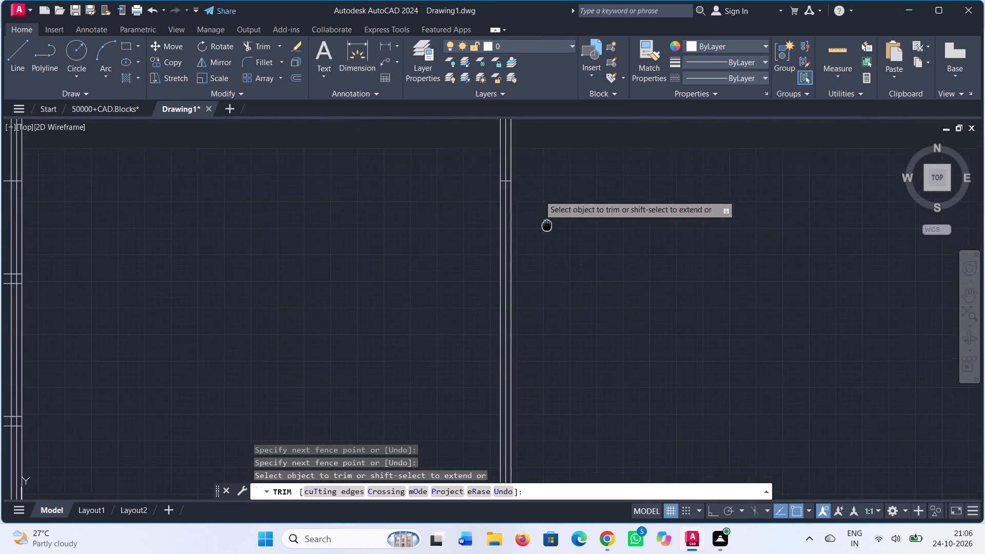
middle_click_drag(547, 224, 556, 305)
scroll(511, 261, "up", 2)
left_click(508, 262)
left_click(507, 272)
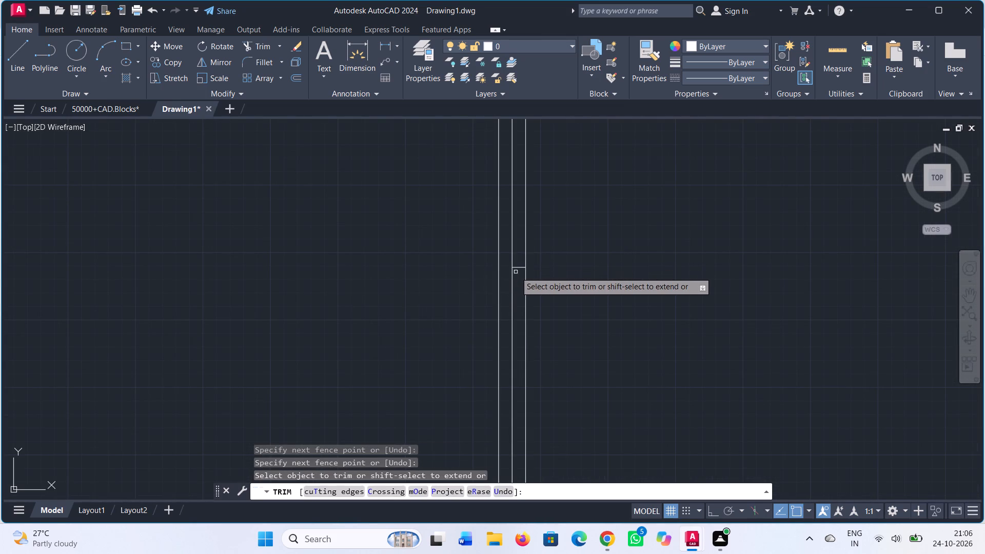
left_click(519, 270)
left_click(519, 263)
scroll(519, 263, "down", 2)
middle_click_drag(555, 219, 555, 299)
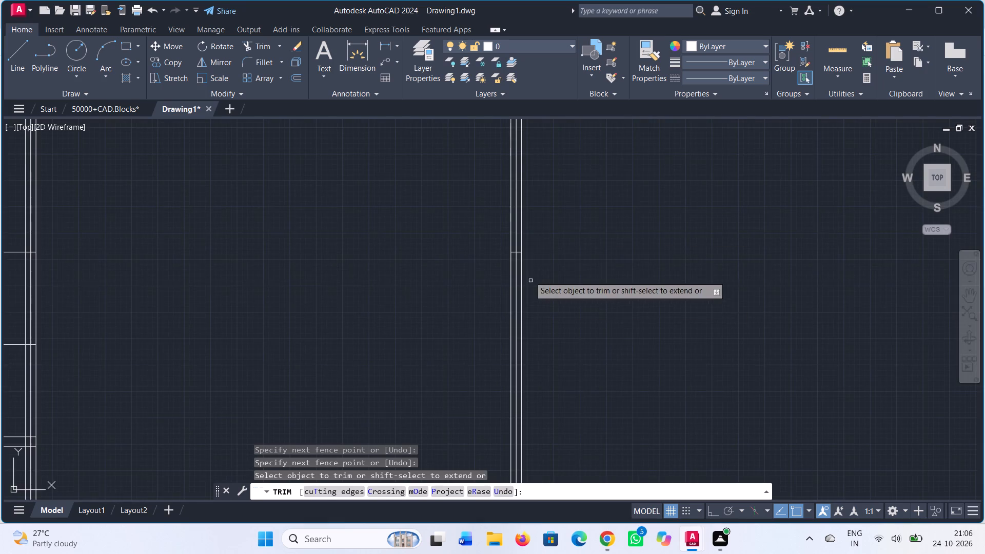
scroll(517, 257, "up", 2)
left_click(505, 244)
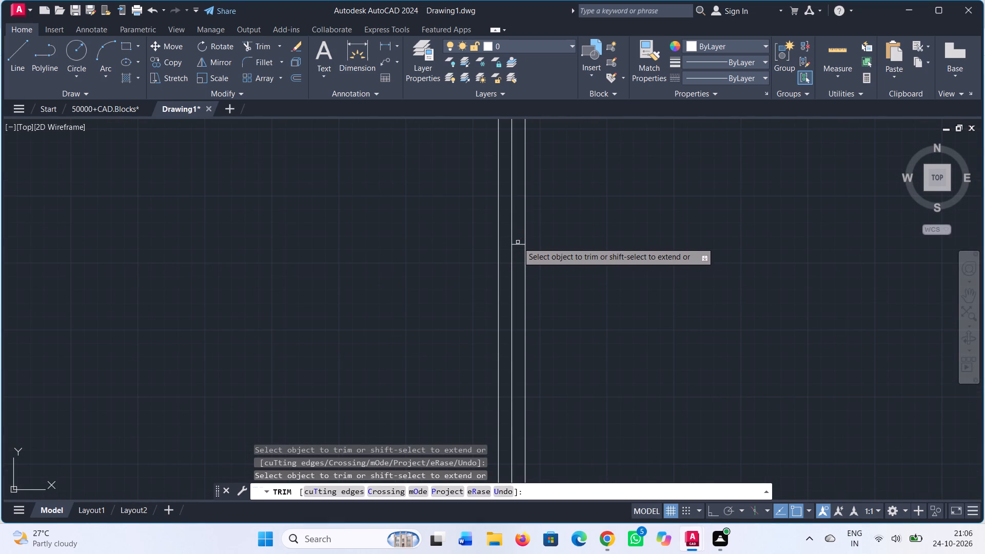
left_click(518, 245)
Trim the third-lowest shelf board's stubs out of the divider between the second and third compartments.
scroll(551, 247, "down", 4)
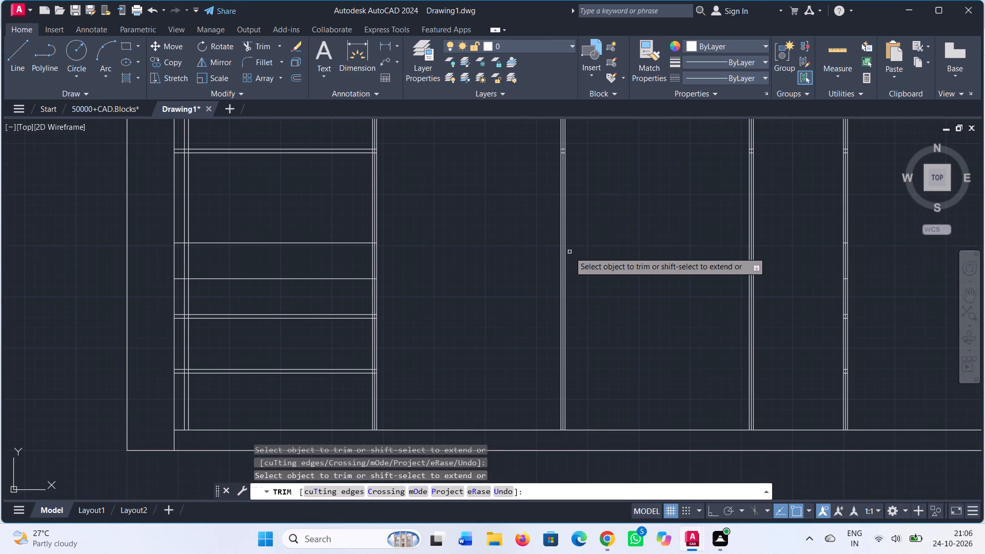
middle_click_drag(593, 209, 544, 267)
scroll(517, 220, "up", 2)
scroll(496, 180, "up", 1)
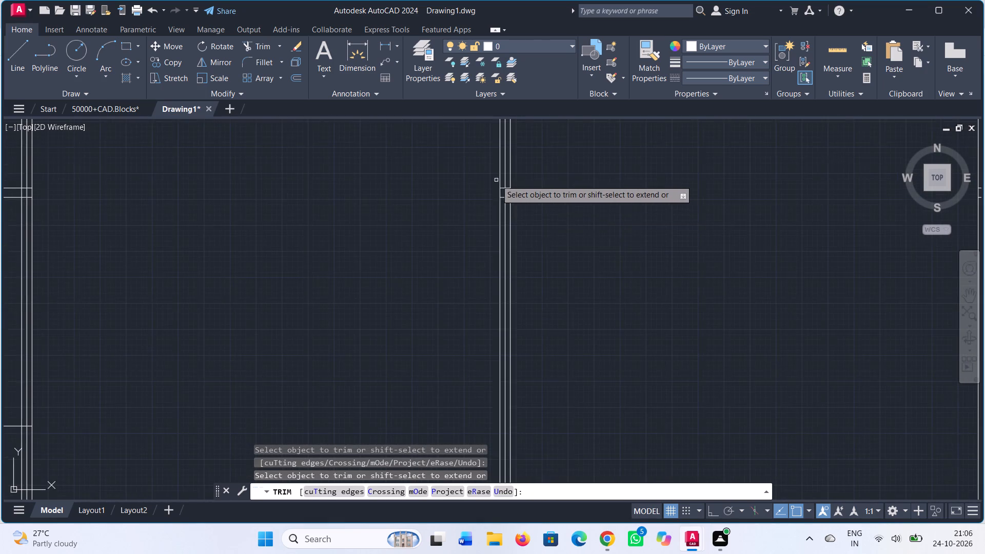
scroll(496, 180, "up", 2)
left_click_drag(510, 194, 510, 200)
left_click(506, 254)
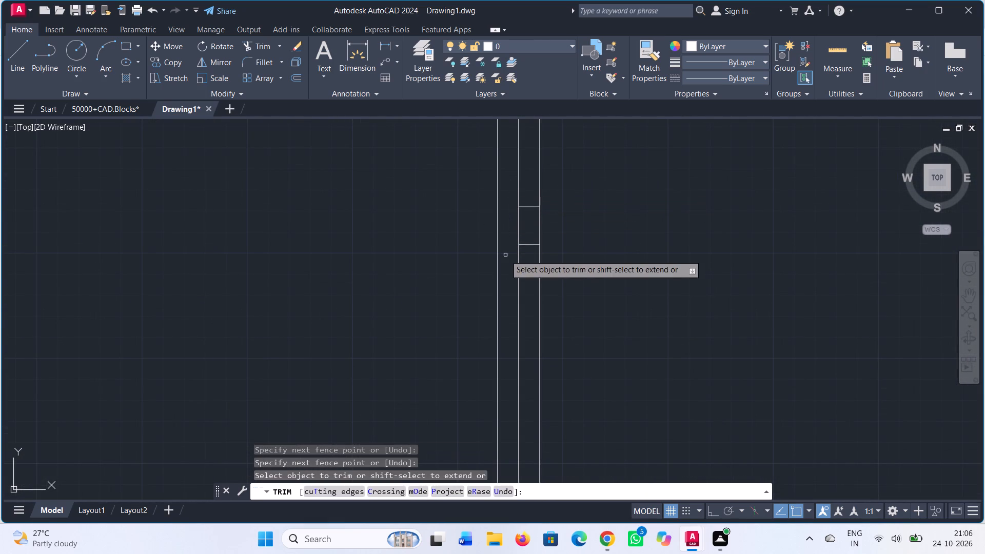
left_click(526, 252)
left_click(527, 191)
Trim the fourth-lowest shelf board's stubs out of the divider between the second and third compartments.
scroll(531, 197, "down", 3)
scroll(575, 179, "down", 1)
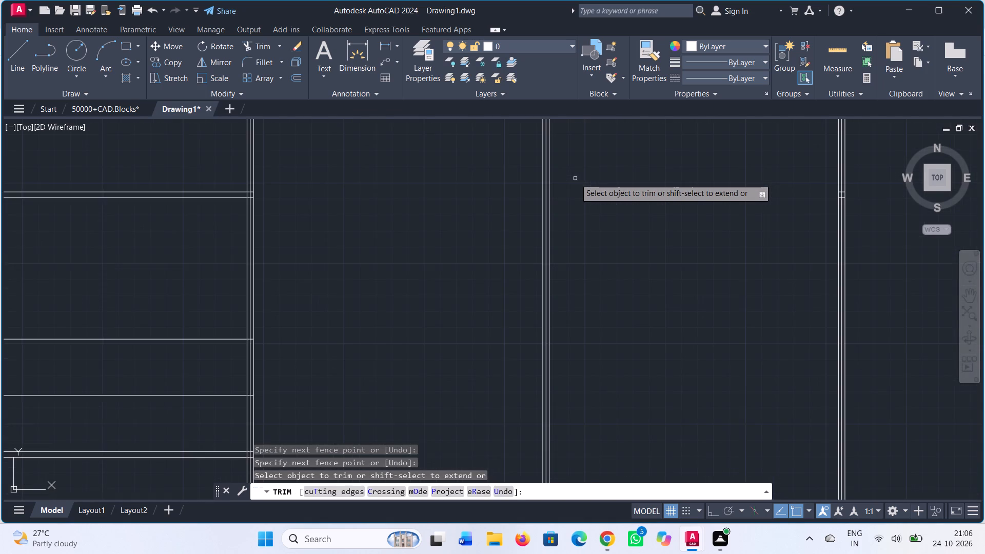
scroll(576, 184, "down", 3)
middle_click_drag(577, 191, 539, 264)
scroll(538, 266, "up", 1)
scroll(530, 206, "up", 2)
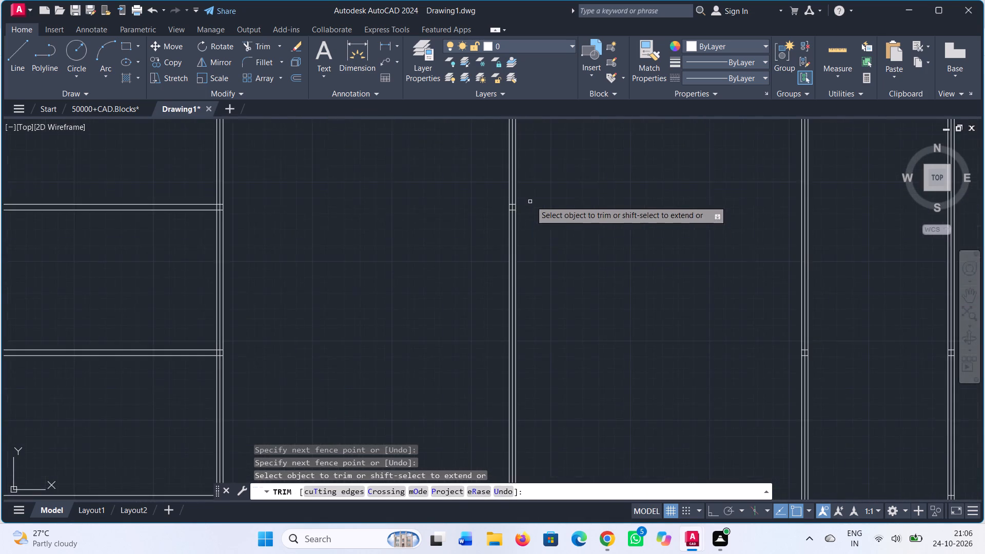
scroll(521, 208, "up", 3)
left_click(491, 195)
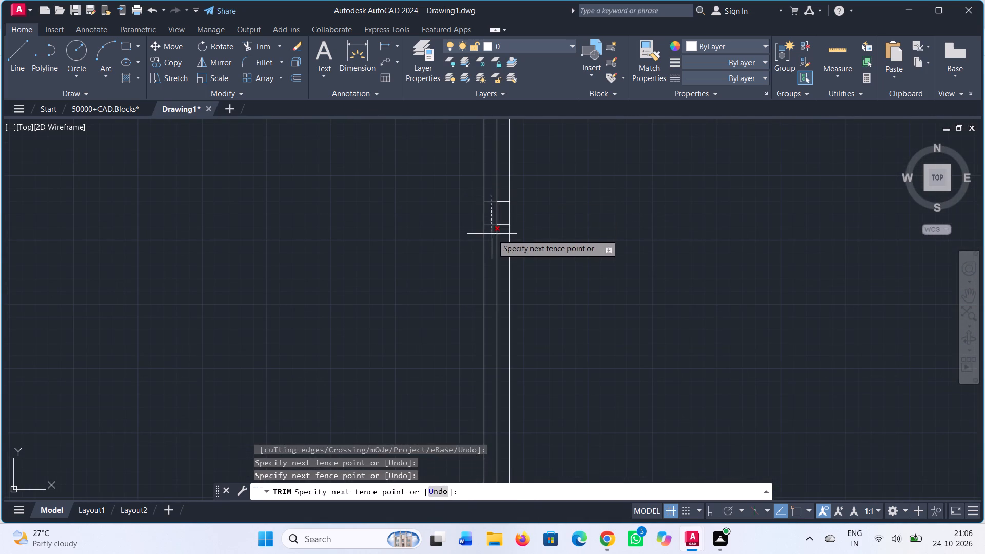
left_click(492, 234)
left_click(504, 230)
left_click(507, 194)
Trim the lowest shelf board's stubs out of the divider between the fourth and fifth compartments.
scroll(496, 195, "down", 3)
scroll(540, 181, "down", 2)
middle_click_drag(543, 189, 534, 210)
scroll(518, 175, "up", 3)
middle_click_drag(541, 176, 542, 245)
scroll(543, 217, "down", 2)
middle_click_drag(556, 296, 543, 133)
middle_click_drag(528, 369, 527, 363)
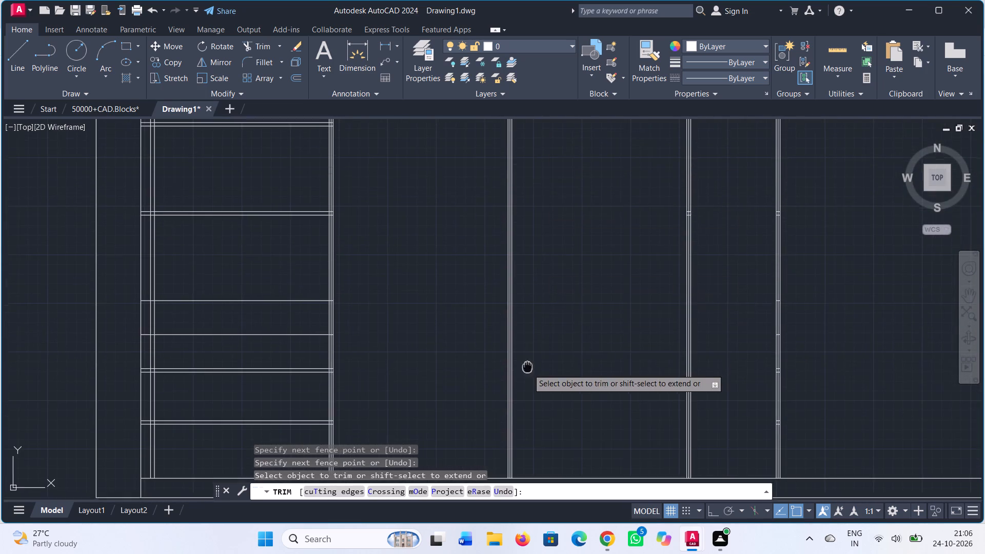
middle_click_drag(527, 363, 517, 273)
scroll(507, 358, "up", 2)
scroll(469, 267, "up", 1)
scroll(602, 341, "down", 1)
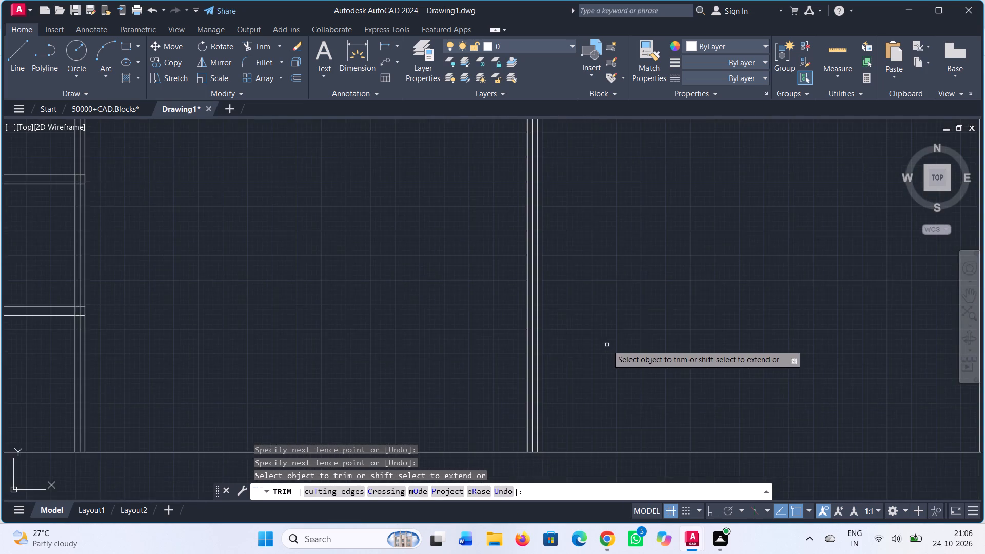
scroll(608, 348, "down", 2)
middle_click_drag(562, 357, 342, 351)
scroll(552, 303, "up", 2)
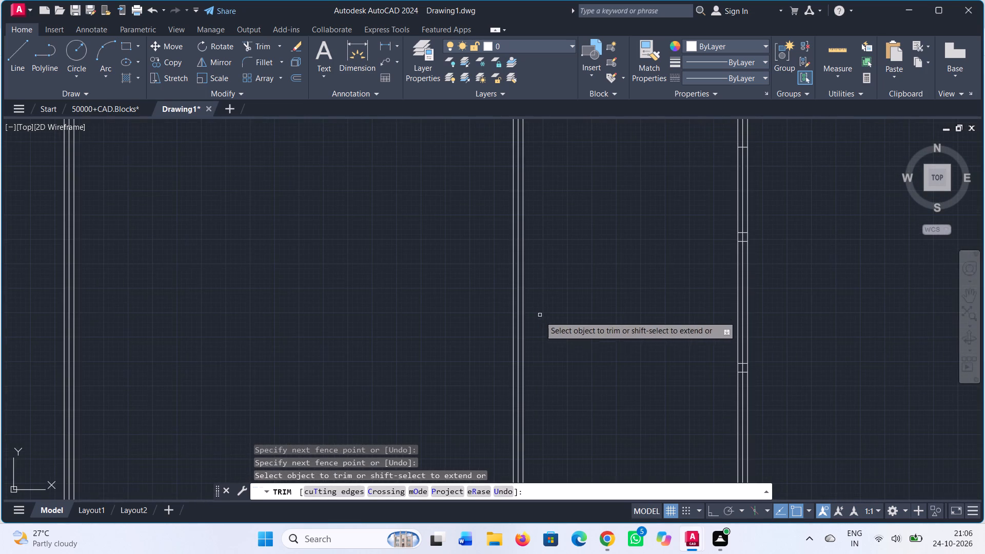
middle_click_drag(592, 344, 373, 313)
scroll(536, 354, "up", 3)
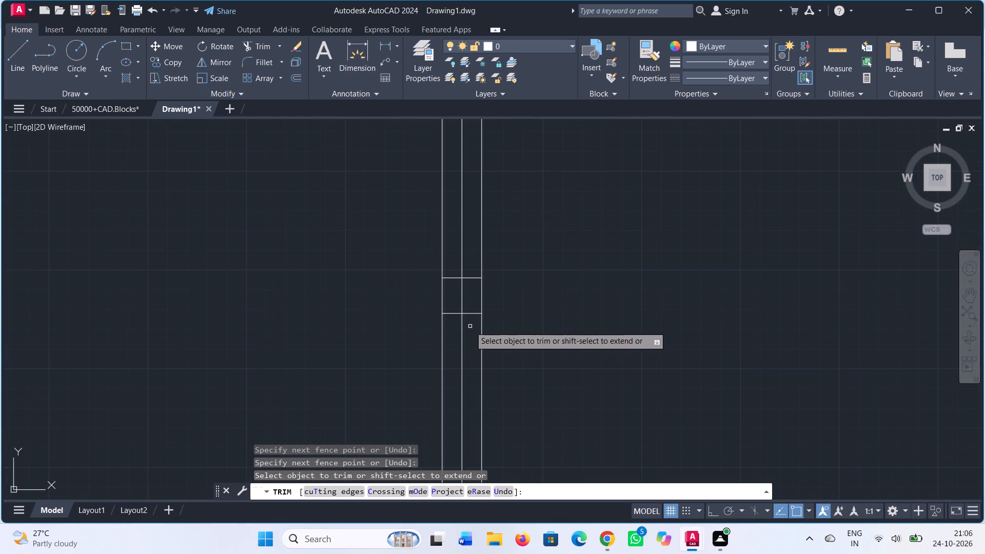
left_click(452, 324)
left_click(455, 264)
left_click(472, 266)
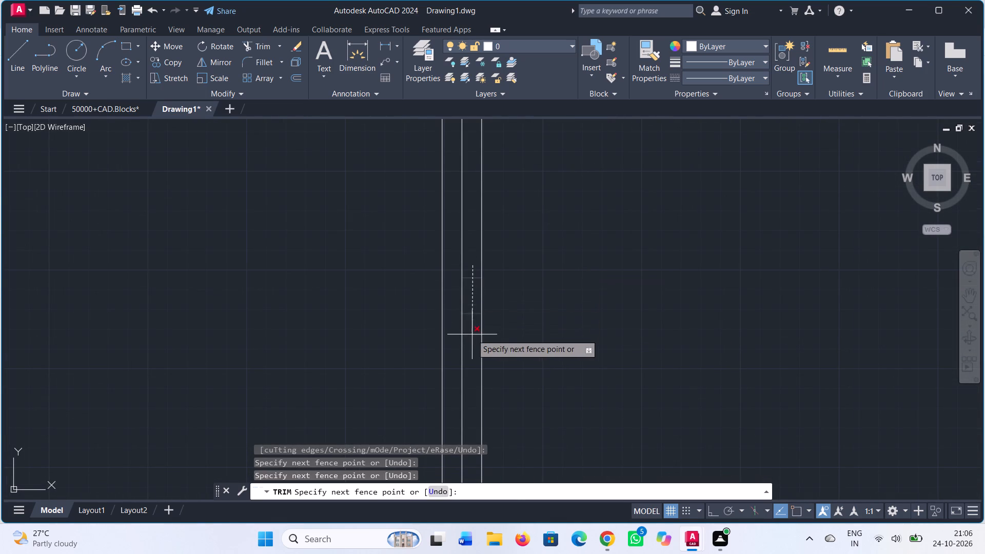
left_click(471, 335)
Trim the second-lowest shelf board's stubs out of the divider between the fourth and fifth compartments.
scroll(528, 285, "down", 3)
middle_click_drag(565, 234, 580, 370)
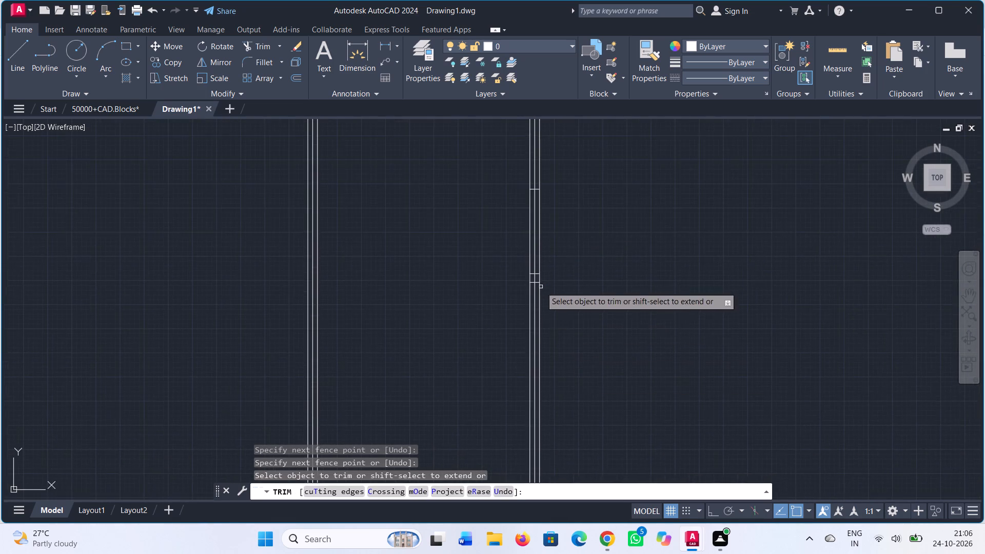
scroll(539, 279, "up", 2)
left_click(516, 262)
left_click(521, 299)
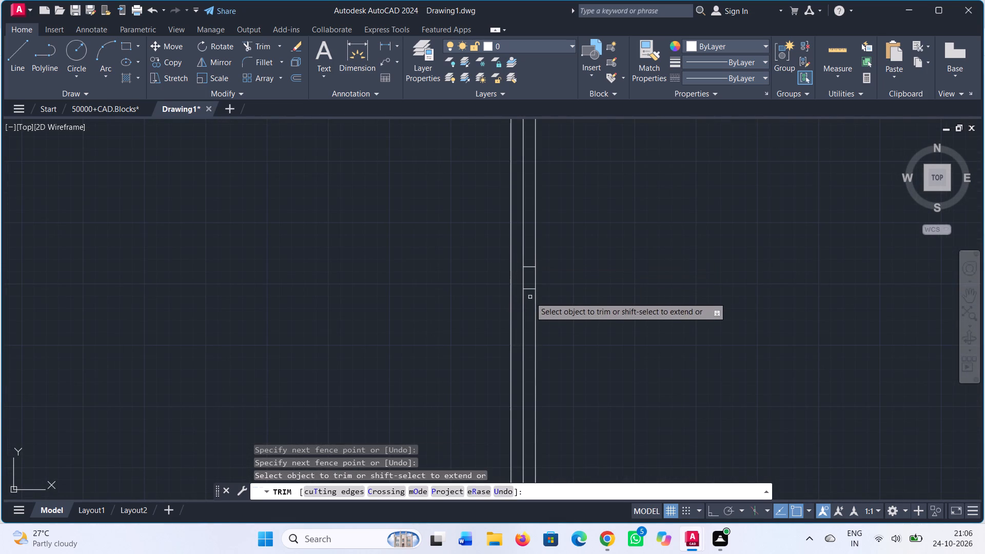
left_click(530, 295)
left_click(528, 259)
Trim the lower and upper single shelf lines' stubs out of the divider between the fourth and fifth compartments.
scroll(596, 255, "down", 1)
middle_click_drag(597, 255, 553, 383)
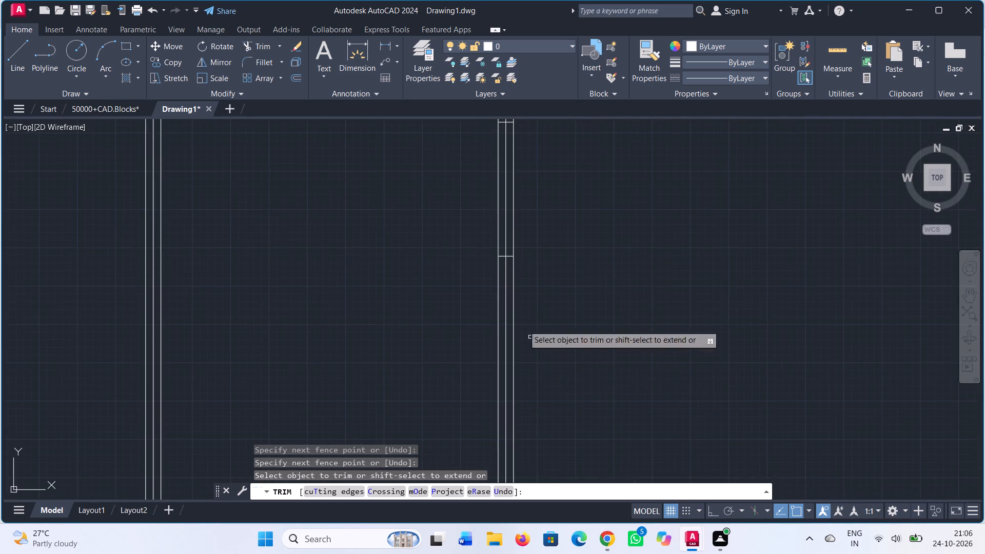
scroll(489, 266, "up", 1)
left_click(508, 251)
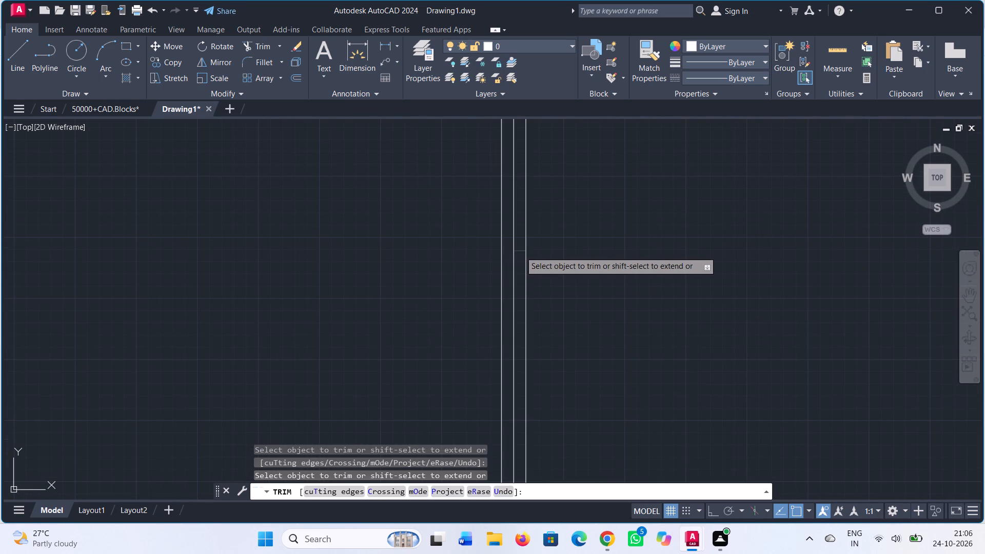
left_click(520, 251)
scroll(601, 240, "down", 2)
middle_click_drag(601, 240, 578, 377)
scroll(540, 299, "up", 2)
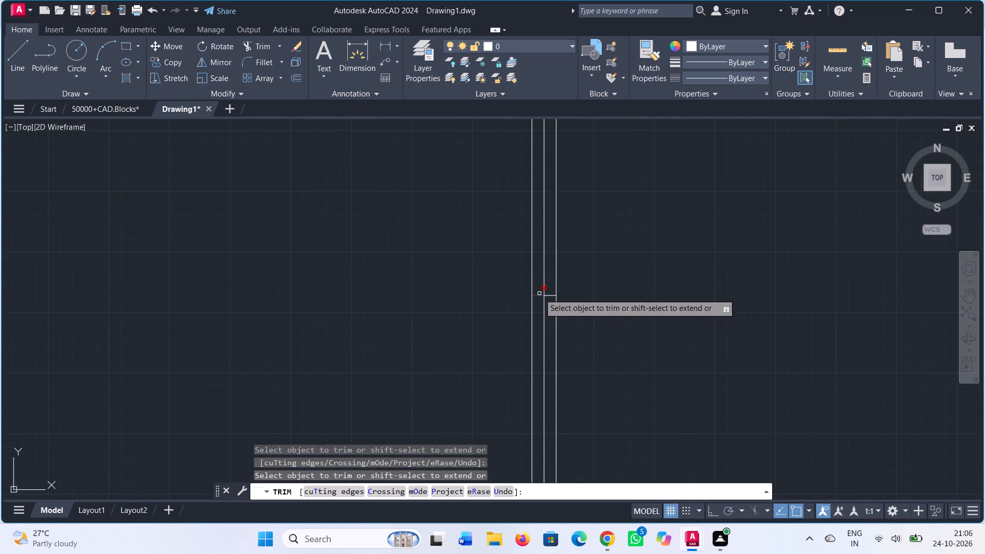
left_click(539, 293)
left_click(539, 307)
left_click(552, 299)
left_click(547, 293)
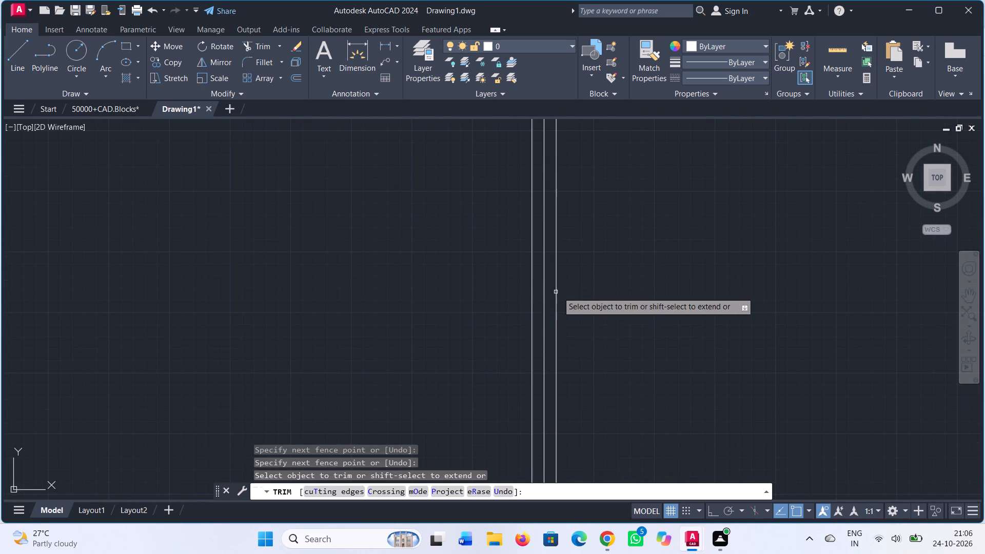
Trim the third-lowest shelf board's stubs out of the divider between the third and fourth compartments.
scroll(563, 291, "down", 3)
middle_click_drag(592, 284, 561, 403)
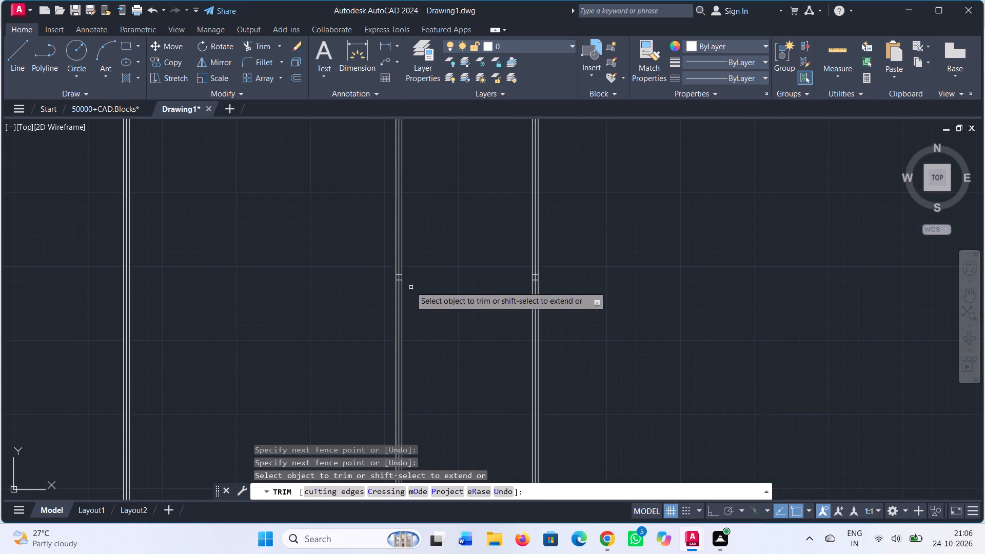
scroll(399, 282, "up", 3)
left_click(383, 274)
left_click(383, 250)
left_click(384, 257)
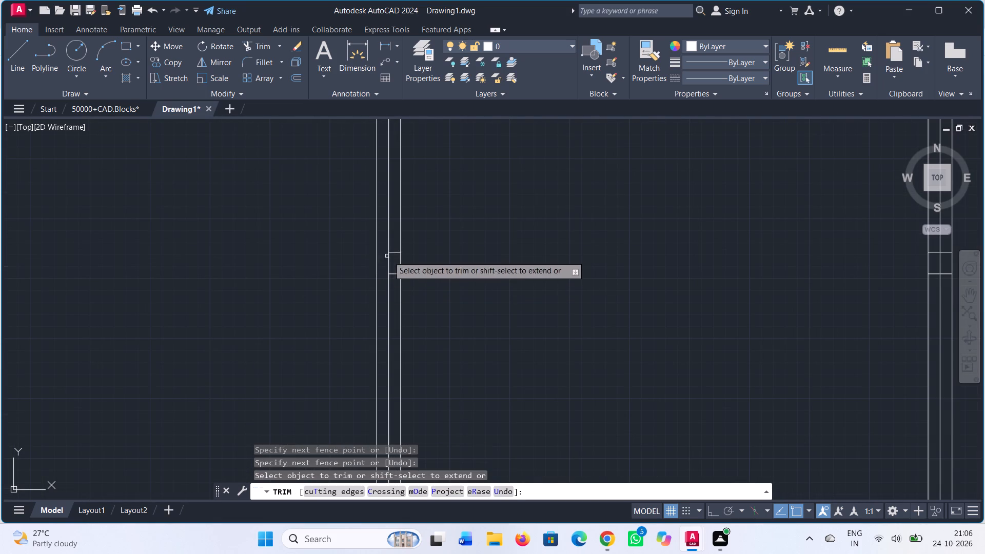
left_click(396, 253)
left_click(397, 275)
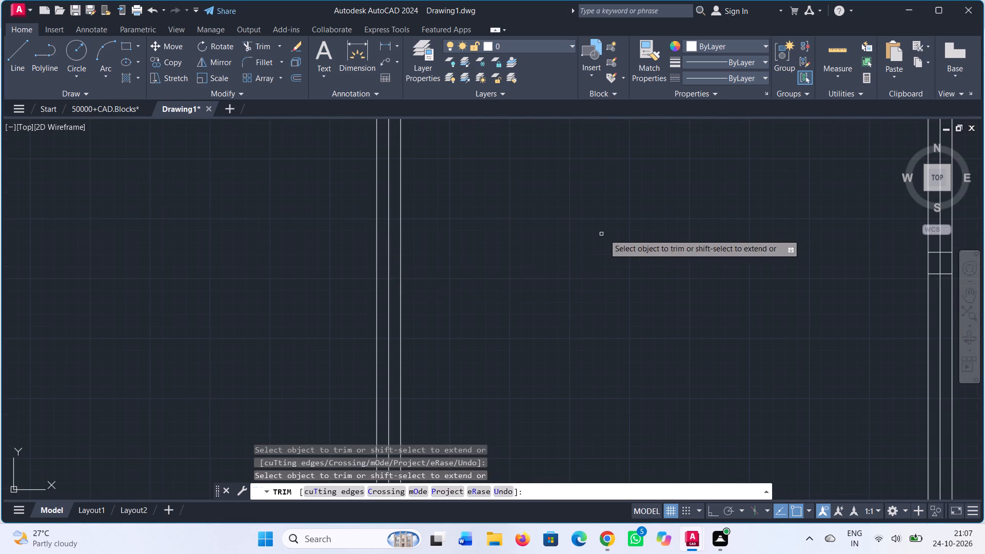
Trim the third-lowest shelf board's stubs out of the divider between the fourth and fifth compartments.
scroll(610, 235, "down", 1)
middle_click_drag(624, 239, 423, 253)
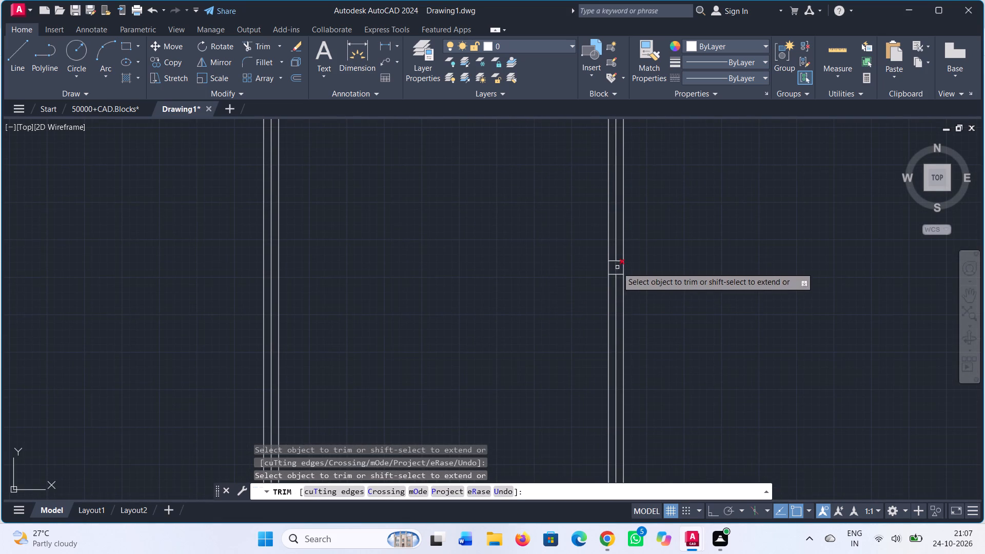
scroll(614, 262, "up", 2)
left_click(606, 256)
left_click(604, 293)
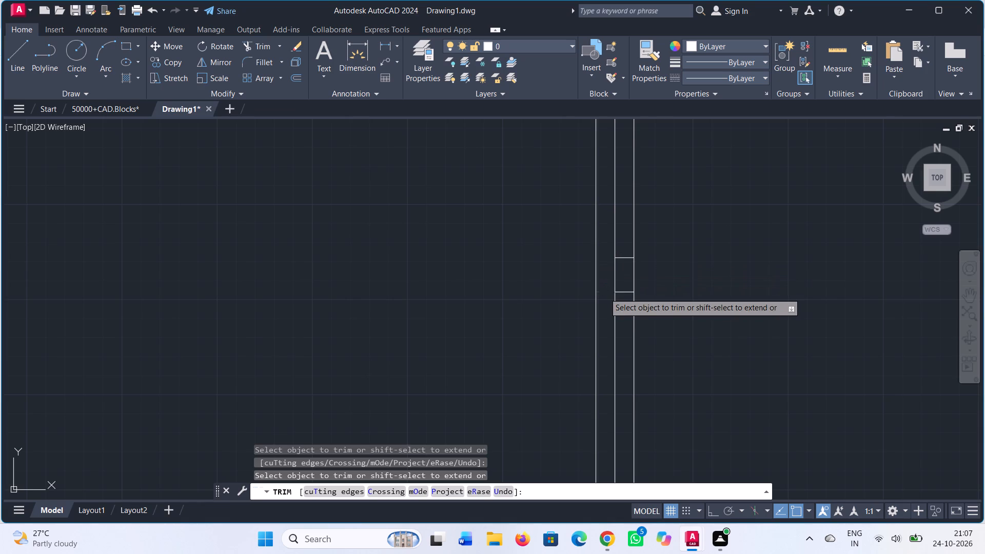
left_click(623, 292)
left_click(623, 259)
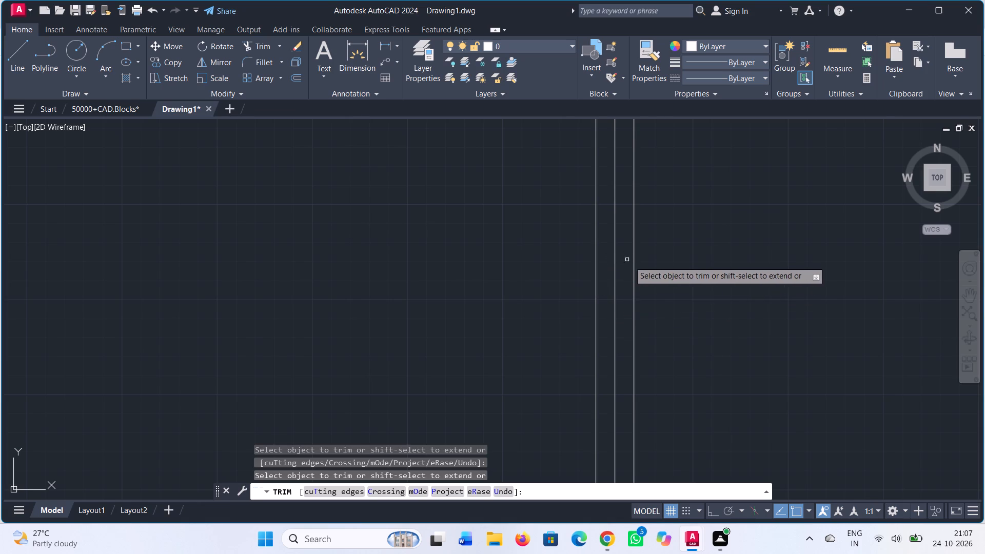
Trim all first-column shelf stubs below the full-width upper shelf board out of the narrow strip just outside the left side panel.
scroll(636, 271, "down", 4)
scroll(690, 257, "down", 1)
middle_click_drag(689, 263, 586, 268)
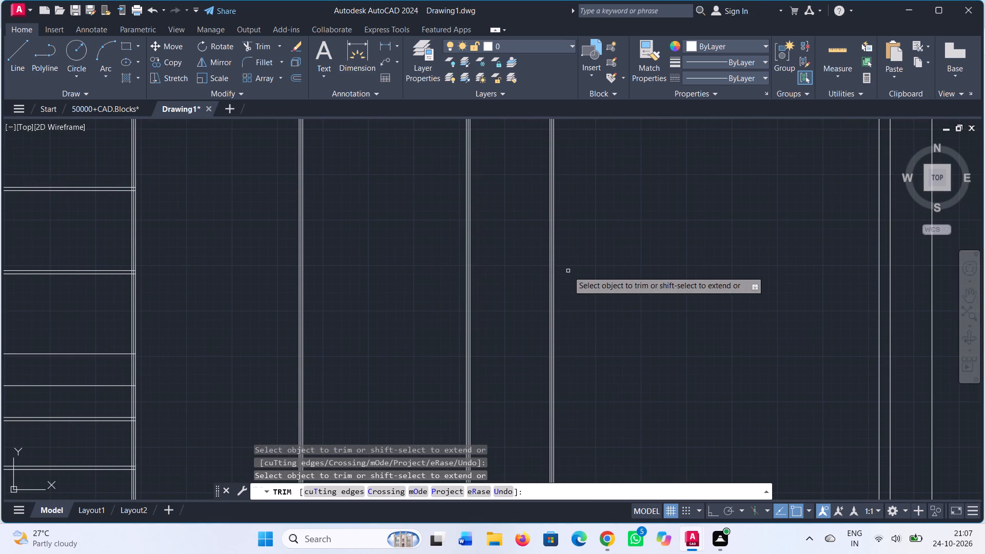
middle_click_drag(672, 260, 316, 174)
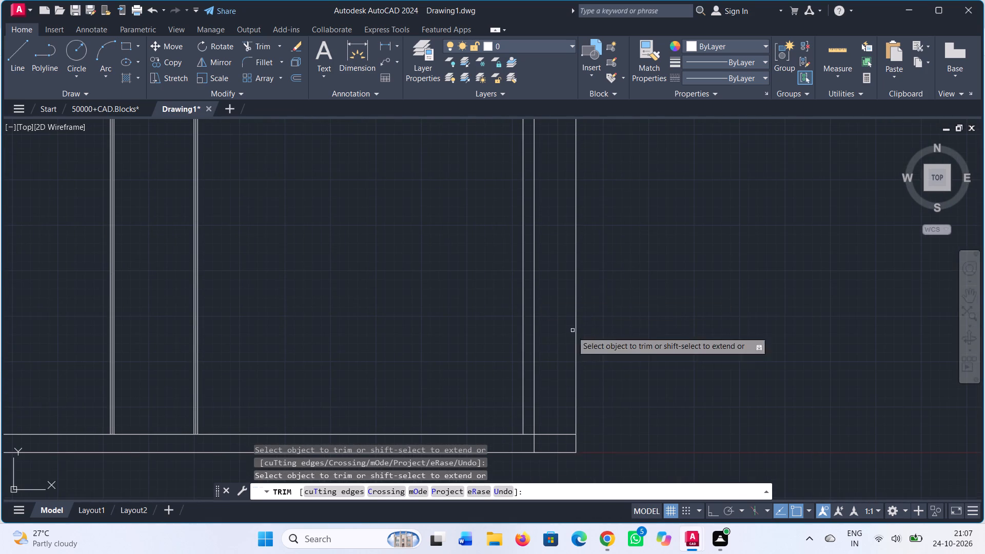
middle_click_drag(465, 247, 559, 398)
middle_click_drag(557, 332, 657, 241)
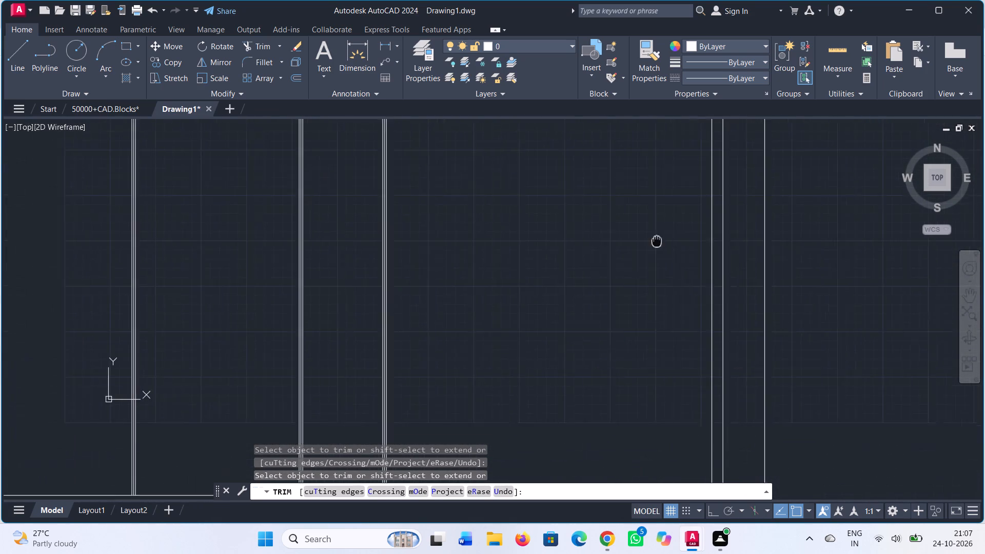
middle_click_drag(657, 241, 665, 240)
middle_click_drag(479, 273, 831, 367)
middle_click_drag(395, 320, 502, 256)
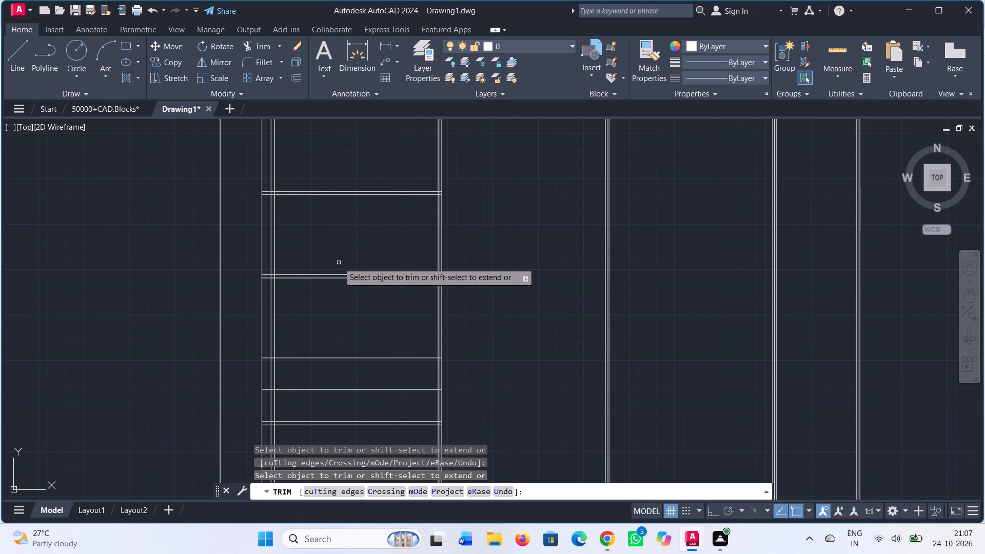
middle_click_drag(340, 263, 380, 136)
left_click(305, 360)
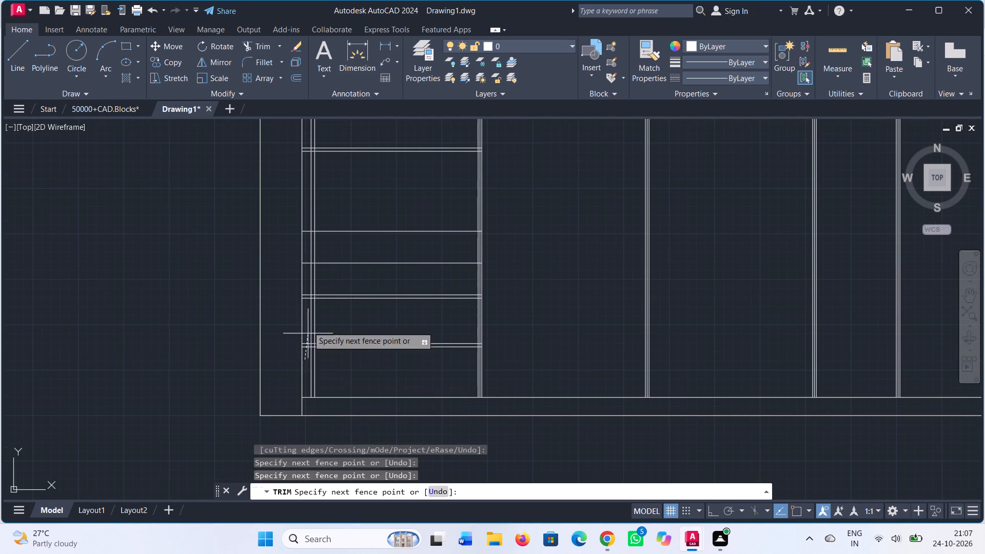
scroll(313, 221, "down", 4)
middle_click_drag(309, 200, 452, 360)
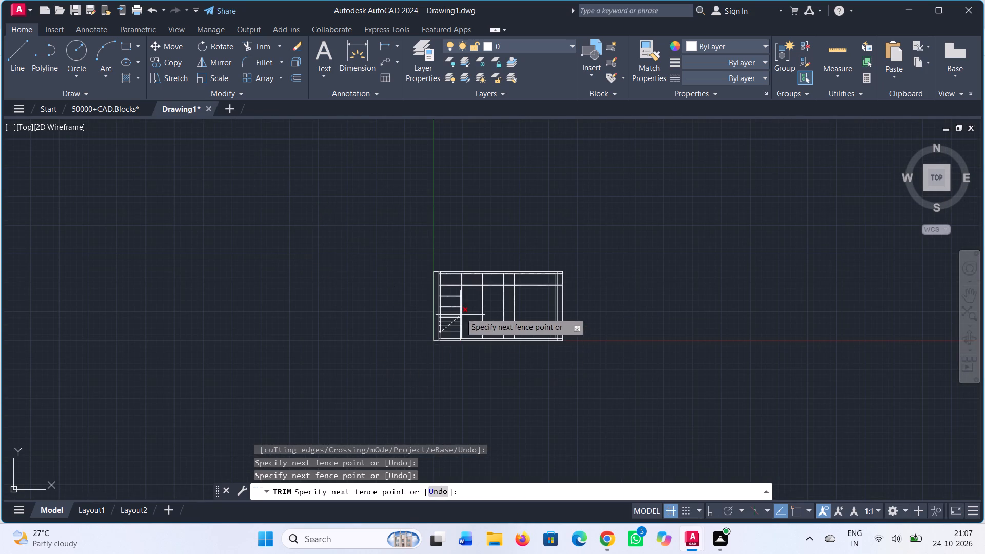
scroll(448, 272, "up", 4)
scroll(403, 286, "up", 2)
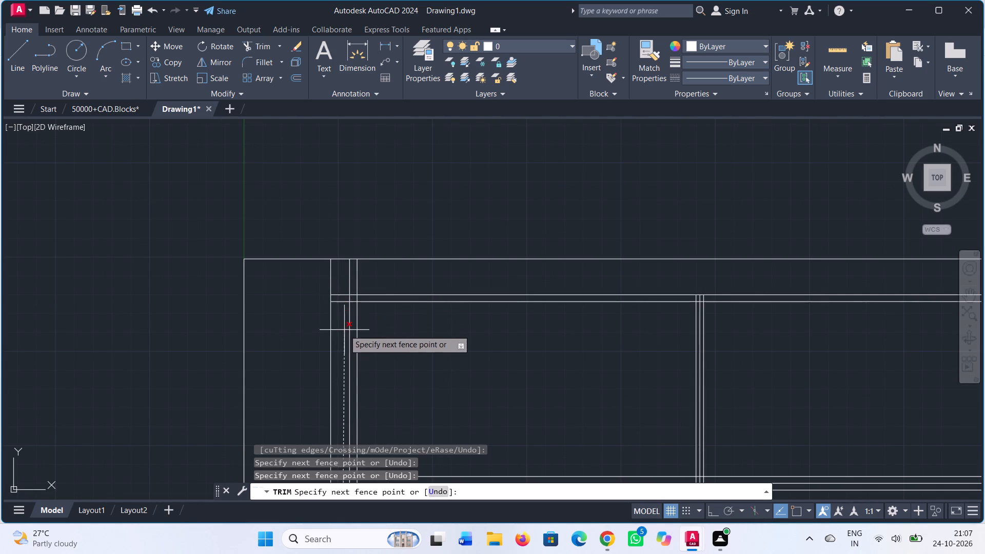
scroll(339, 341, "down", 1)
middle_click_drag(339, 341, 350, 212)
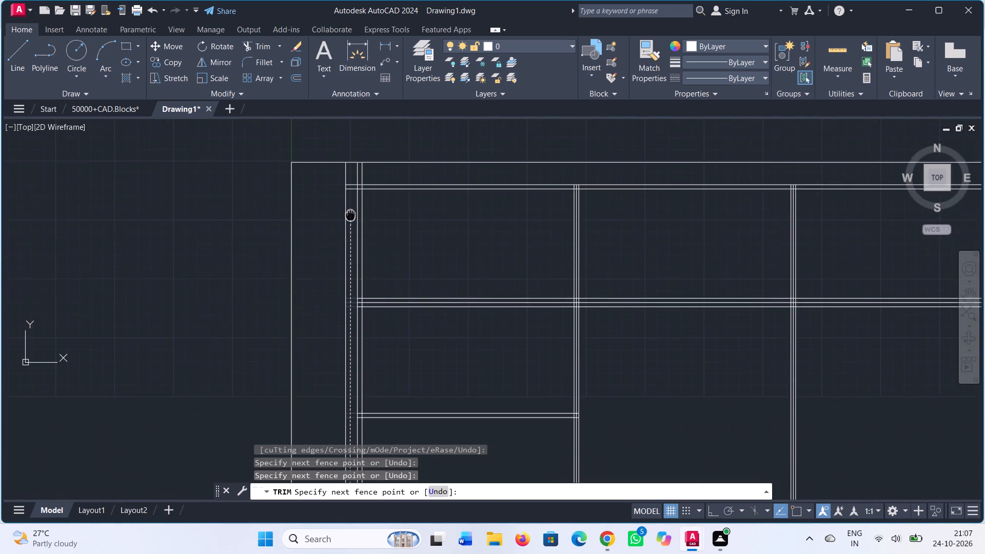
middle_click_drag(350, 212, 350, 208)
left_click(351, 351)
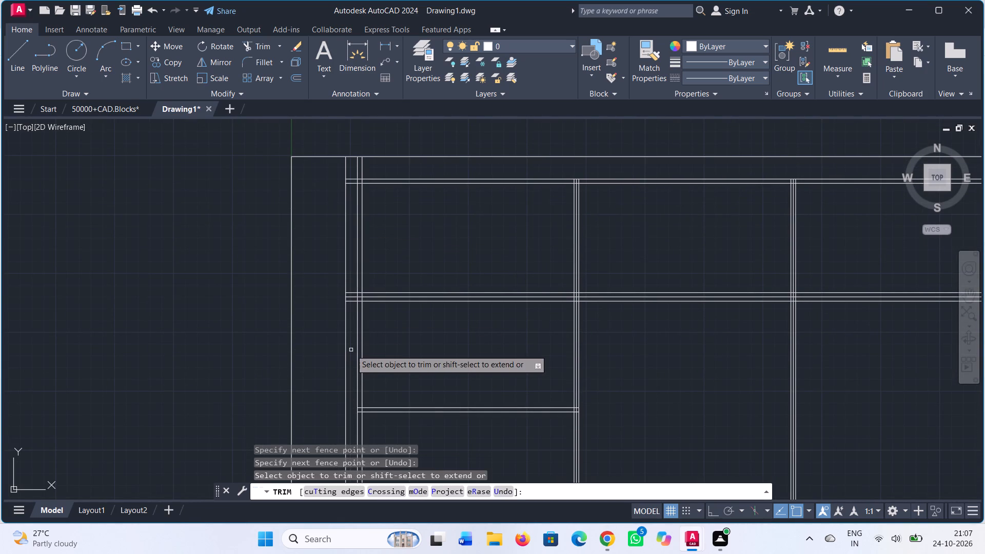
Trim the full-width upper shelf board's and top board's stubs out of the narrow strip just outside the left side panel.
left_click(349, 313)
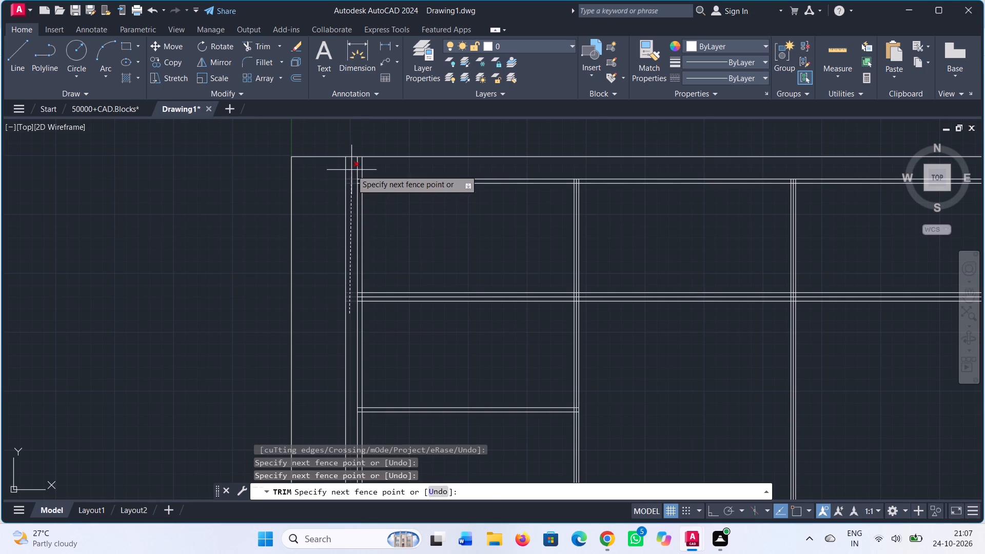
left_click(351, 170)
Trim the top board's and full-width upper shelf board's stubs out of the left side panel's thickness.
scroll(368, 256, "up", 1)
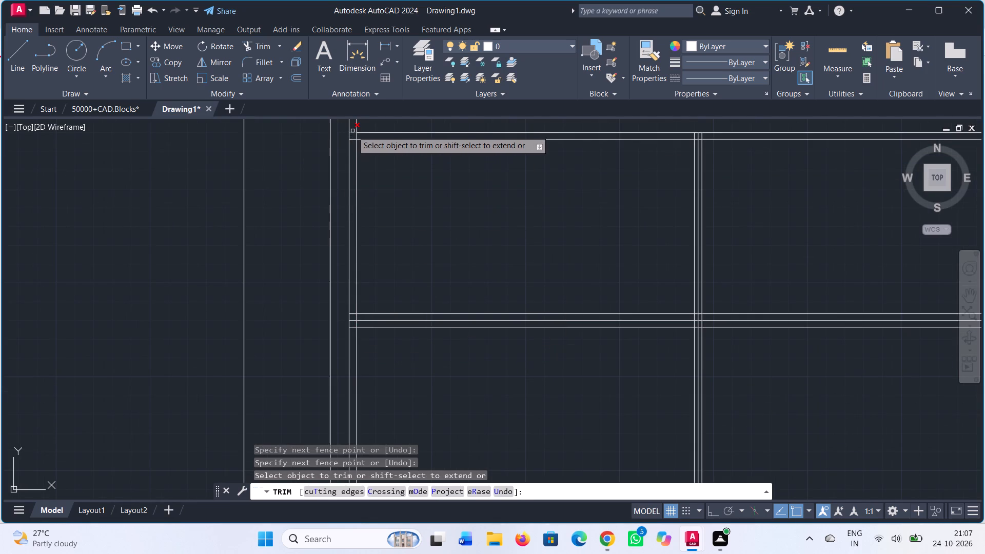
left_click(352, 131)
left_click(352, 140)
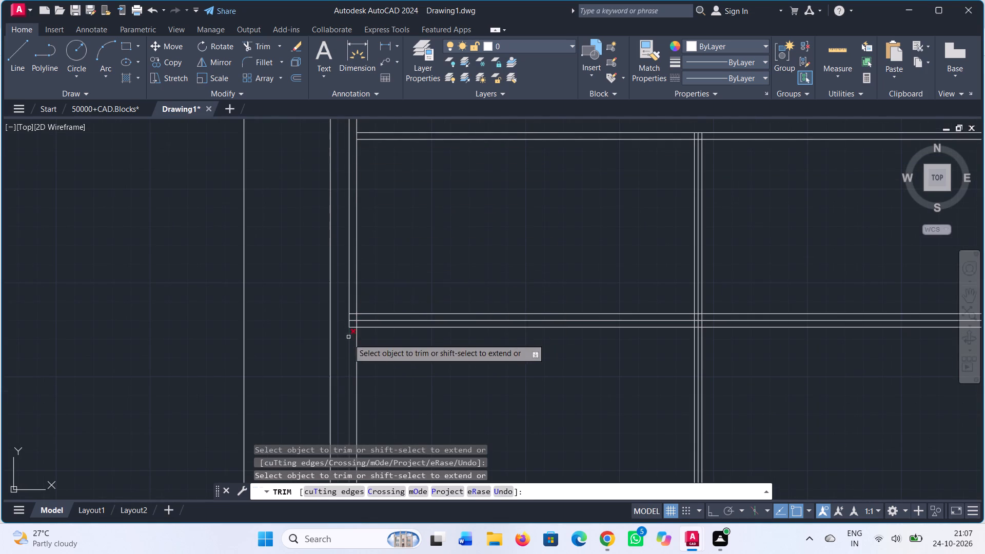
scroll(347, 342, "up", 2)
left_click(360, 264)
left_click(359, 317)
Trim the fourth-lowest and third-lowest shelf boards' stubs out of the left side panel's thickness.
scroll(357, 313, "down", 1)
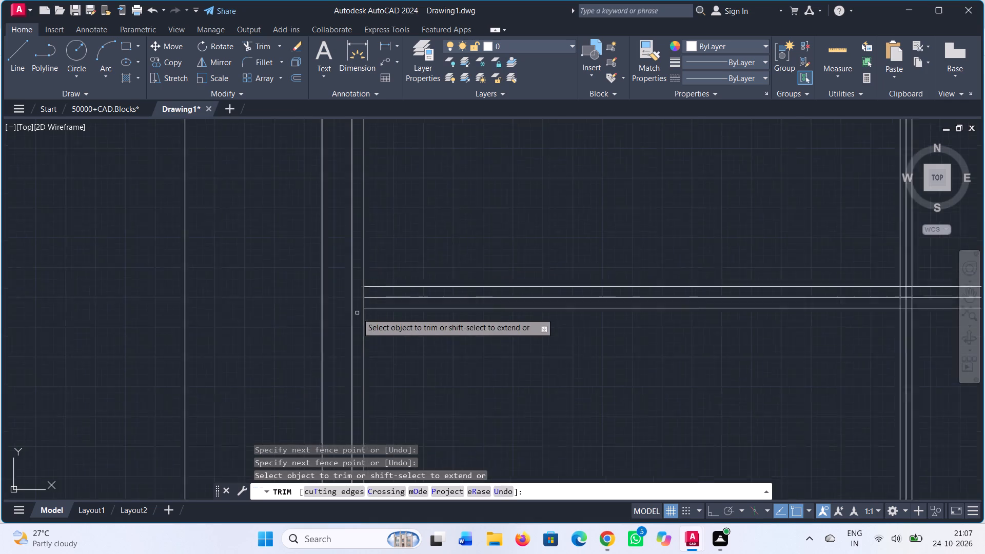
scroll(357, 313, "down", 1)
middle_click_drag(406, 348, 385, 155)
scroll(338, 308, "up", 1)
left_click(336, 269)
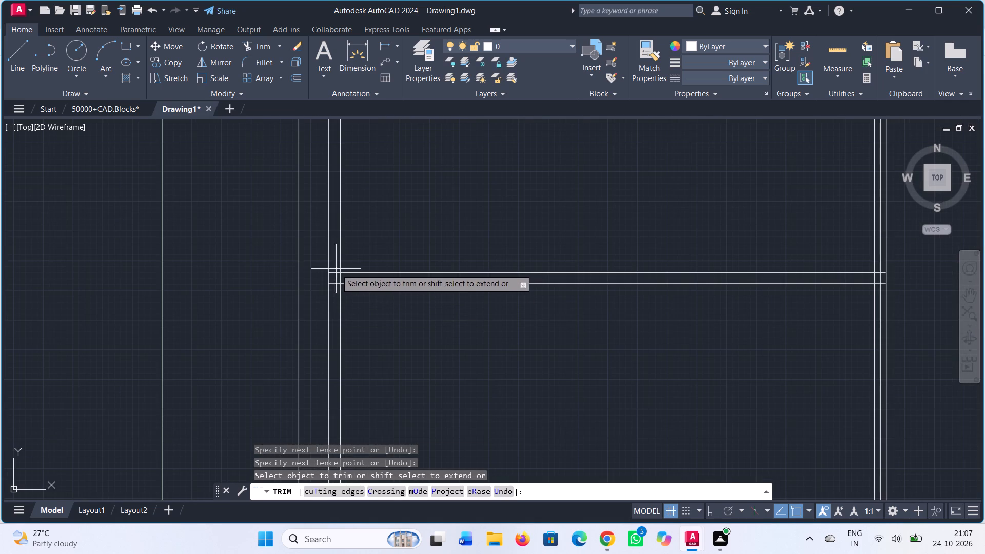
left_click(335, 295)
middle_click_drag(369, 316, 385, 190)
middle_click_drag(382, 347, 406, 201)
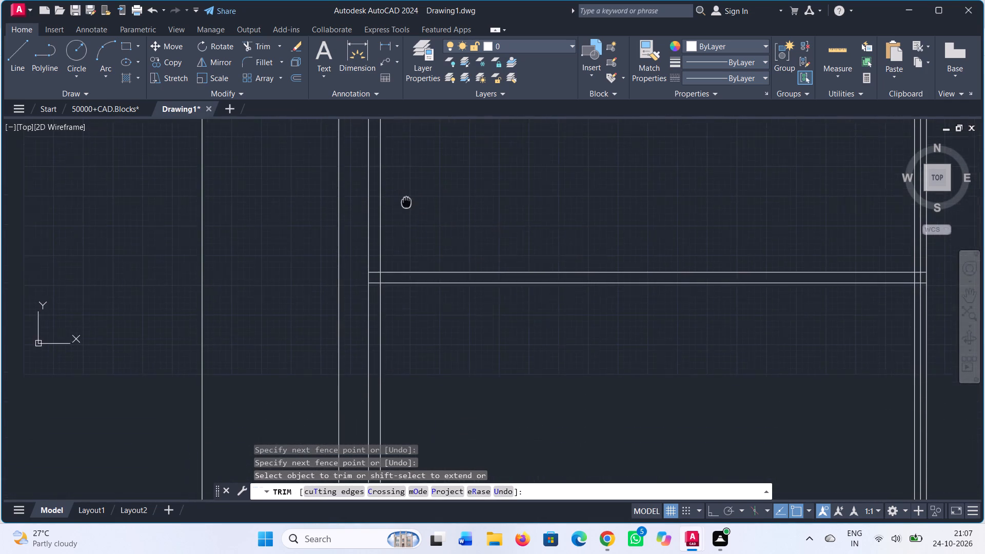
middle_click_drag(406, 201, 407, 191)
left_click(376, 278)
left_click(376, 256)
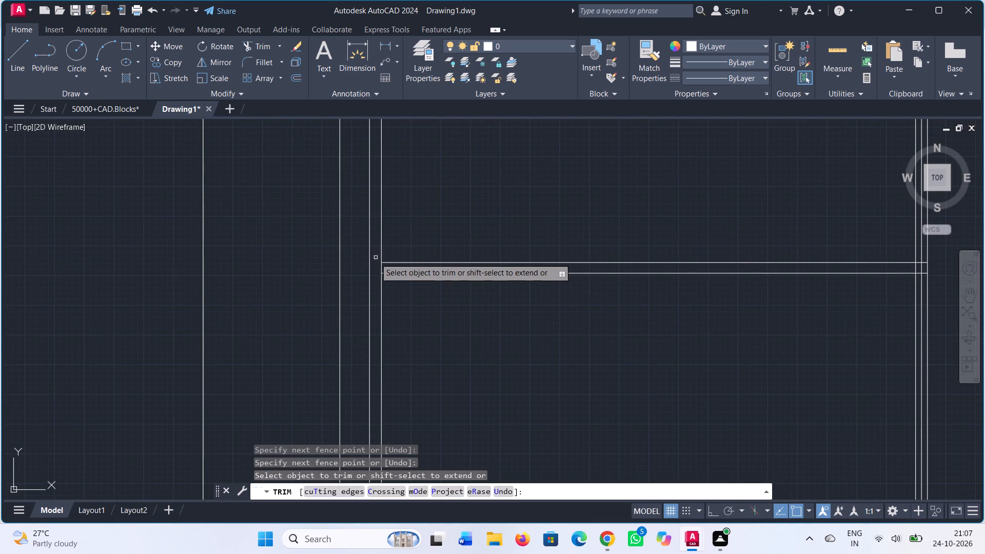
Trim the upper and lower single shelf lines' stubs out of the left side panel's thickness.
scroll(375, 259, "down", 1)
middle_click_drag(406, 337, 420, 206)
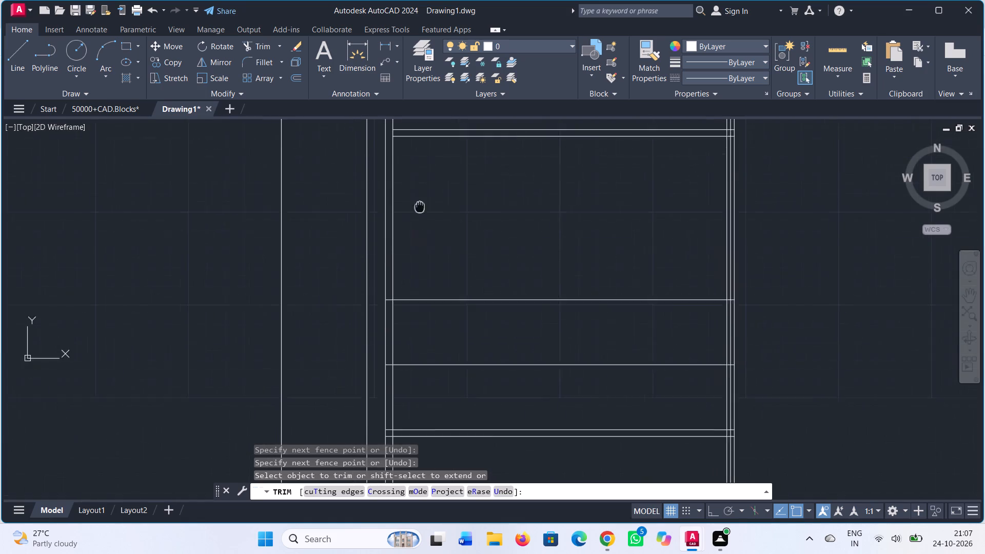
middle_click_drag(420, 206, 421, 174)
middle_click_drag(395, 297, 403, 184)
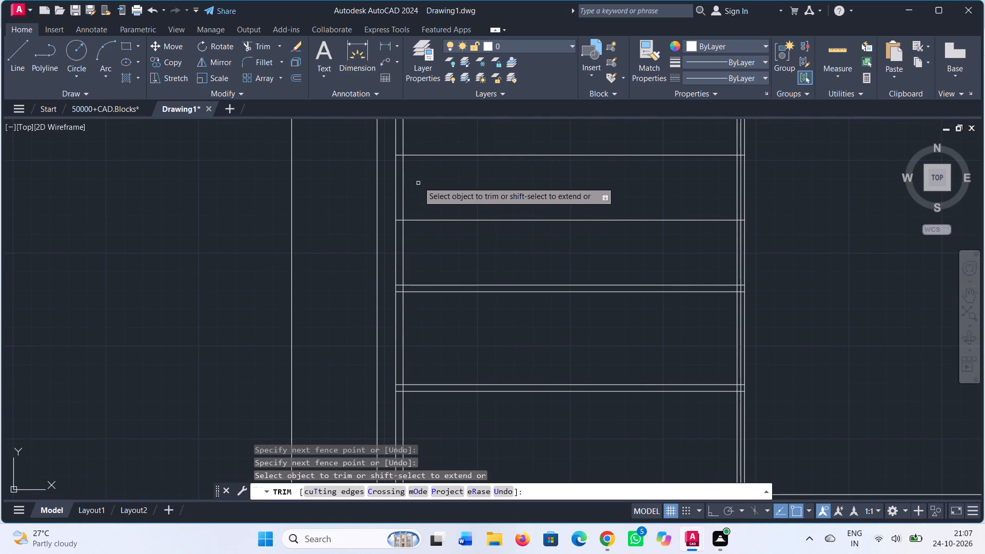
left_click(399, 155)
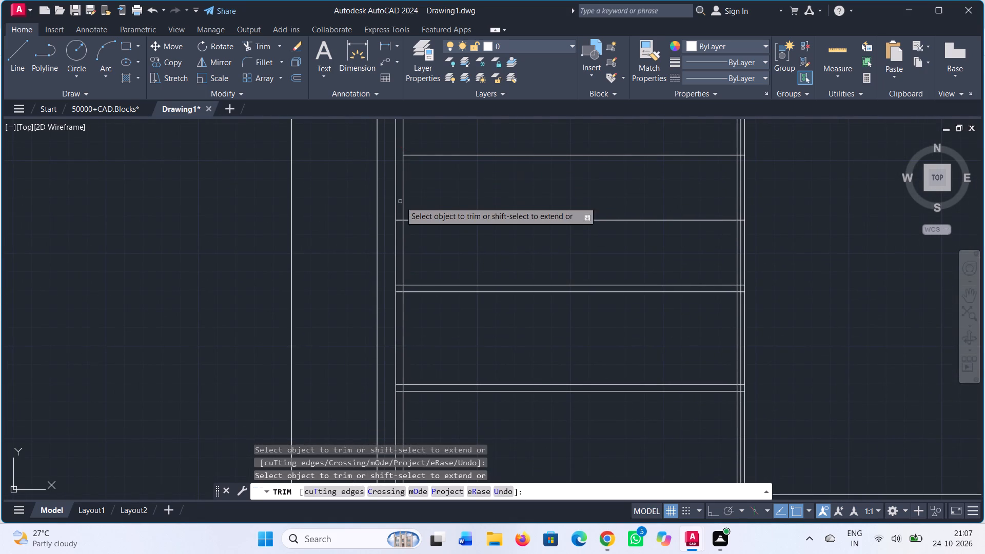
left_click(401, 221)
Trim the second-lowest and lowest shelf boards' stubs out of the left side panel's thickness.
left_click(400, 287)
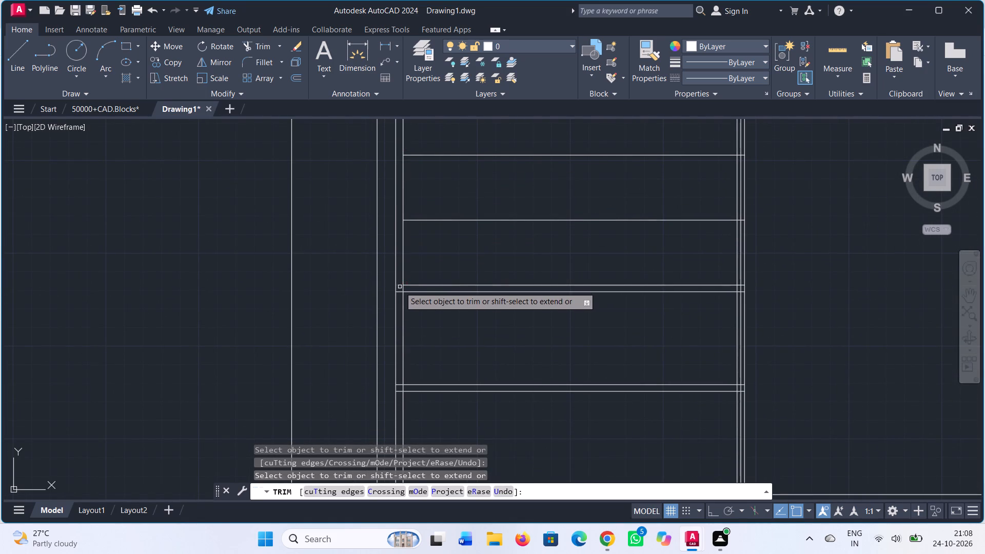
left_click(400, 294)
left_click(400, 282)
middle_click_drag(395, 345, 395, 339)
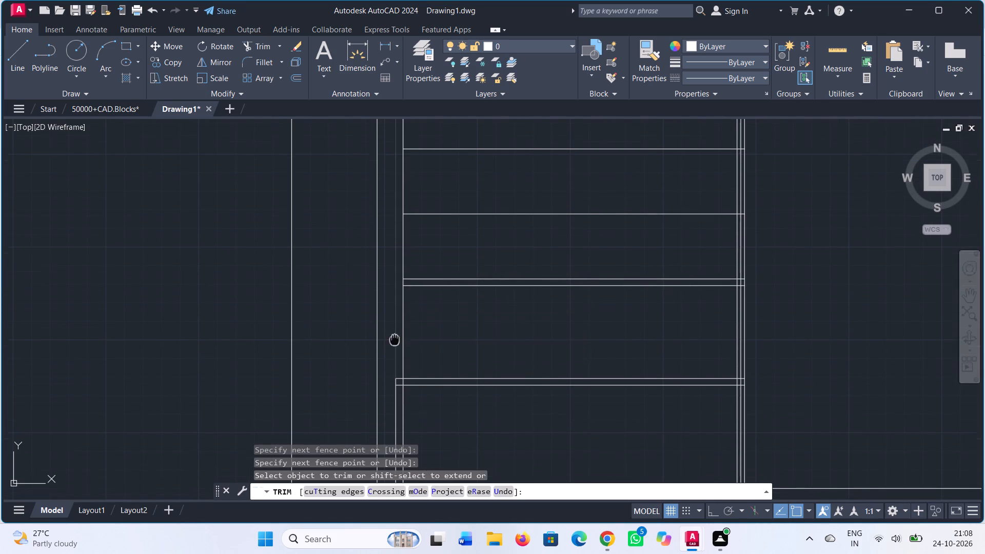
middle_click_drag(395, 339, 395, 202)
scroll(396, 274, "up", 2)
left_click_drag(403, 222, 403, 213)
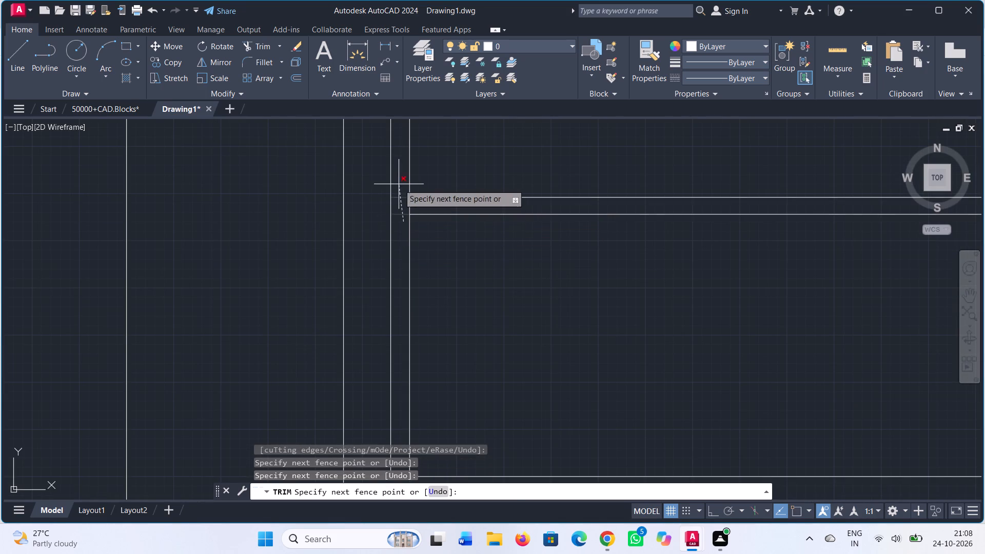
left_click(399, 184)
Trim the lowest shelf board's stubs out of the divider between the first and second compartments.
scroll(398, 185, "down", 2)
scroll(444, 260, "down", 2)
middle_click_drag(481, 216, 482, 219)
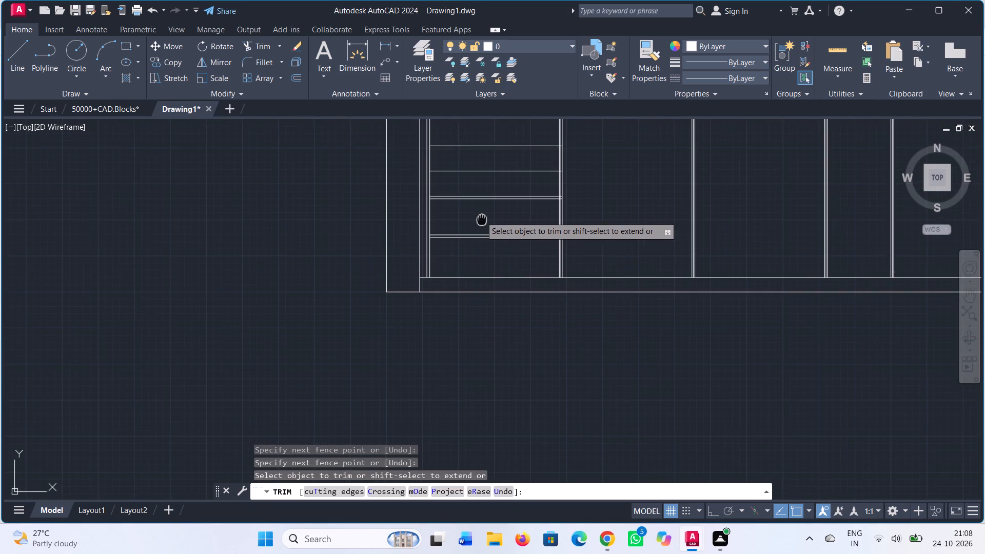
middle_click_drag(482, 219, 447, 320)
scroll(541, 354, "up", 4)
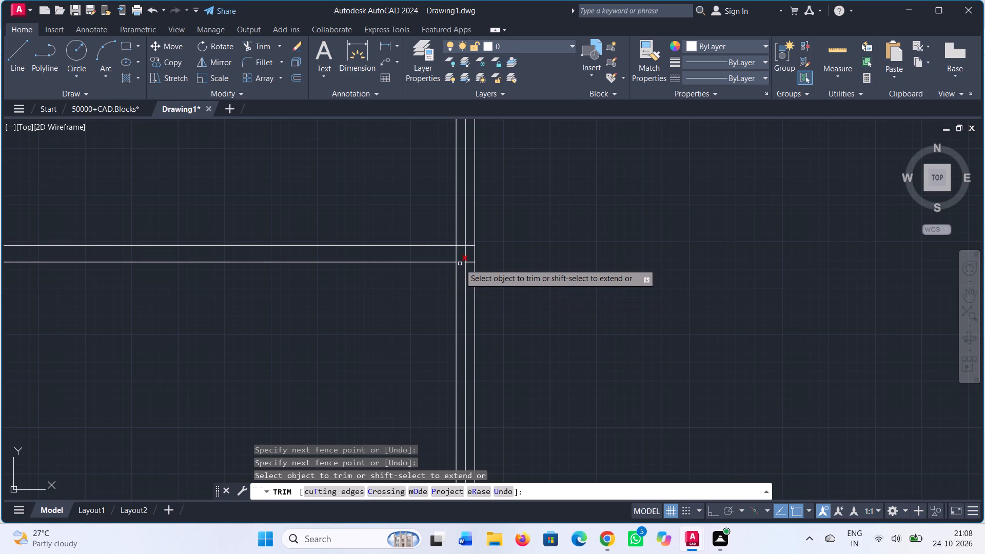
left_click(460, 263)
left_click(461, 246)
left_click(472, 246)
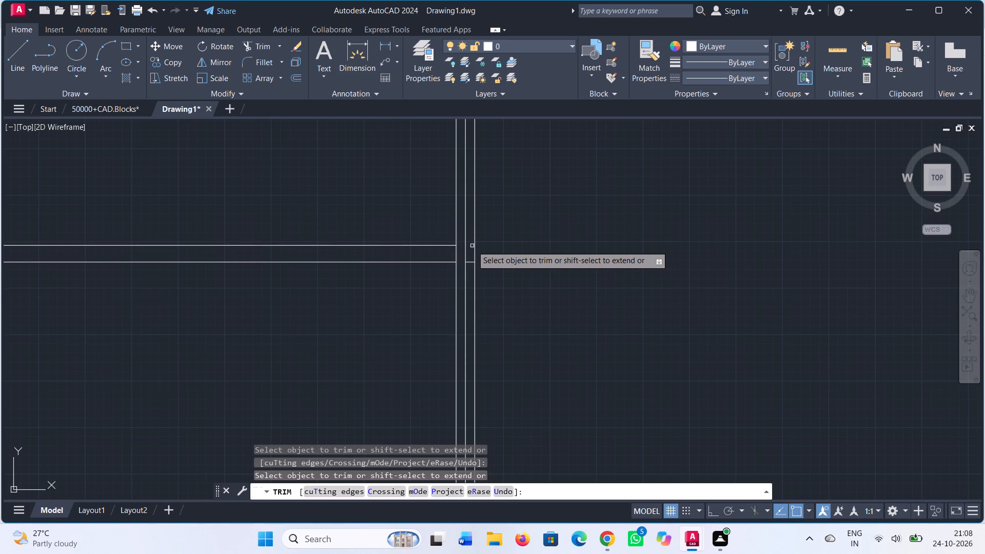
left_click(470, 264)
Trim the second-lowest shelf board's stubs out of the divider between the first and second compartments.
scroll(520, 224, "down", 1)
middle_click_drag(522, 219, 492, 409)
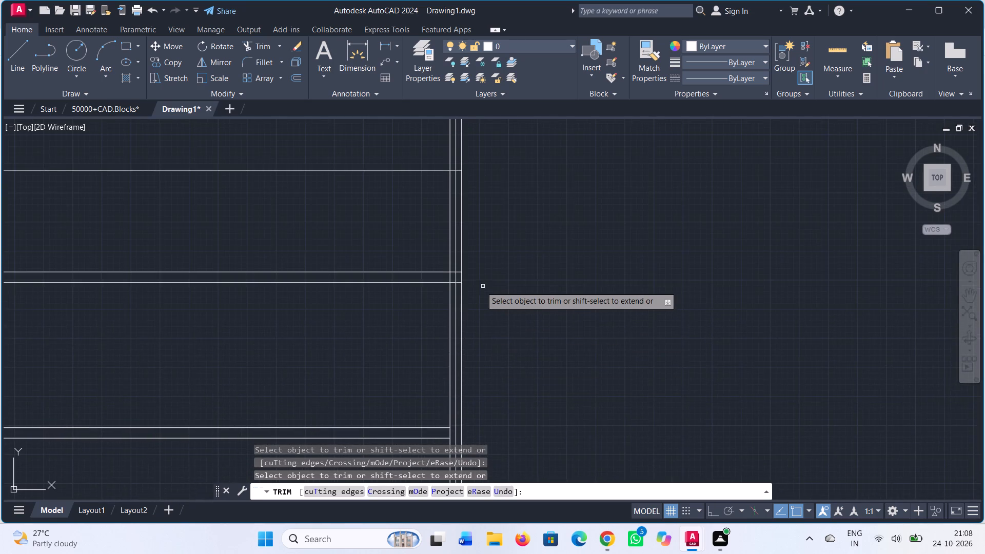
scroll(452, 288, "up", 1)
left_click_drag(451, 261, 452, 268)
left_click(453, 280)
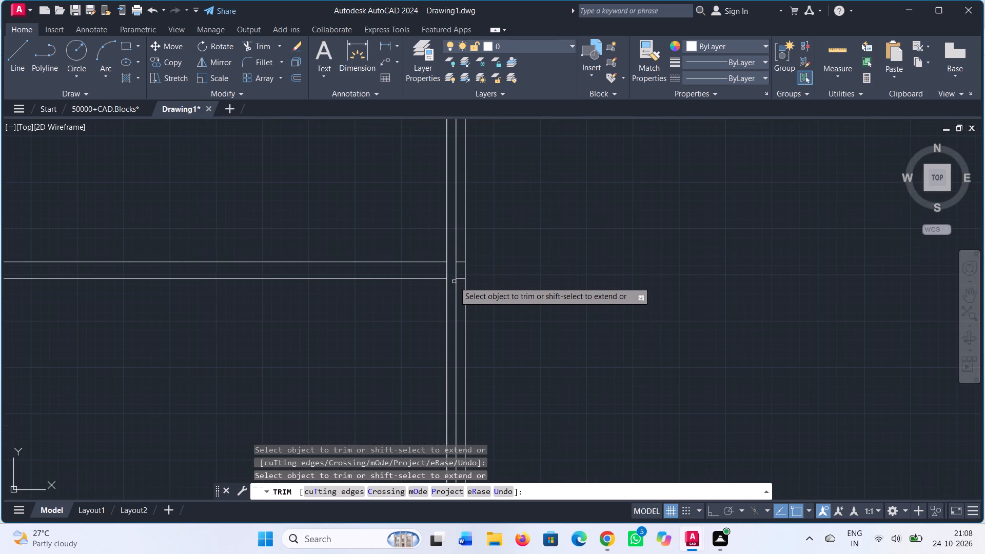
left_click(461, 279)
left_click(462, 260)
left_click(462, 265)
Trim the lower and upper single shelf lines' stubs out of the divider between the first and second compartments.
scroll(504, 242, "down", 1)
middle_click_drag(507, 244, 490, 352)
scroll(453, 264, "up", 1)
left_click(454, 260)
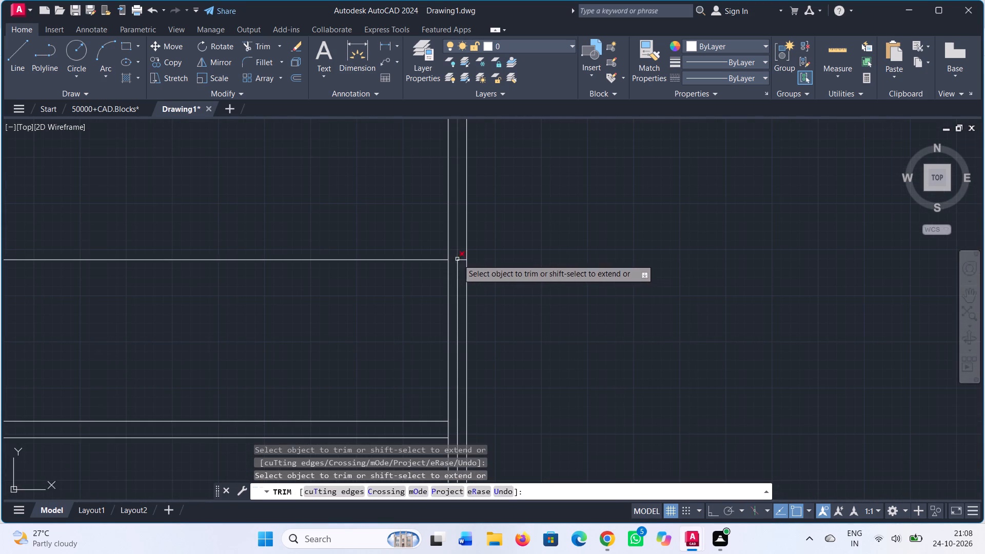
left_click(464, 258)
scroll(511, 235, "down", 1)
middle_click_drag(516, 247, 514, 328)
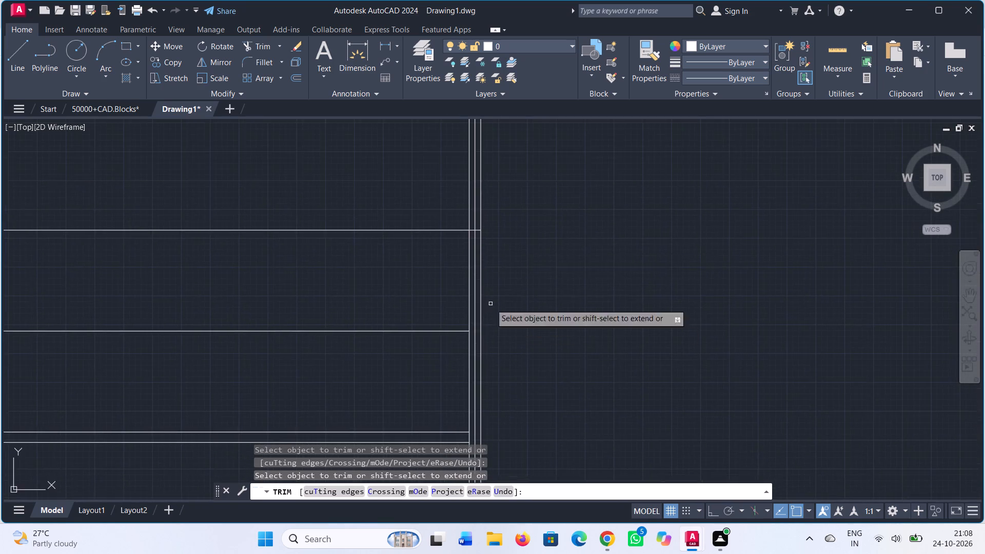
scroll(474, 234, "up", 2)
left_click(463, 232)
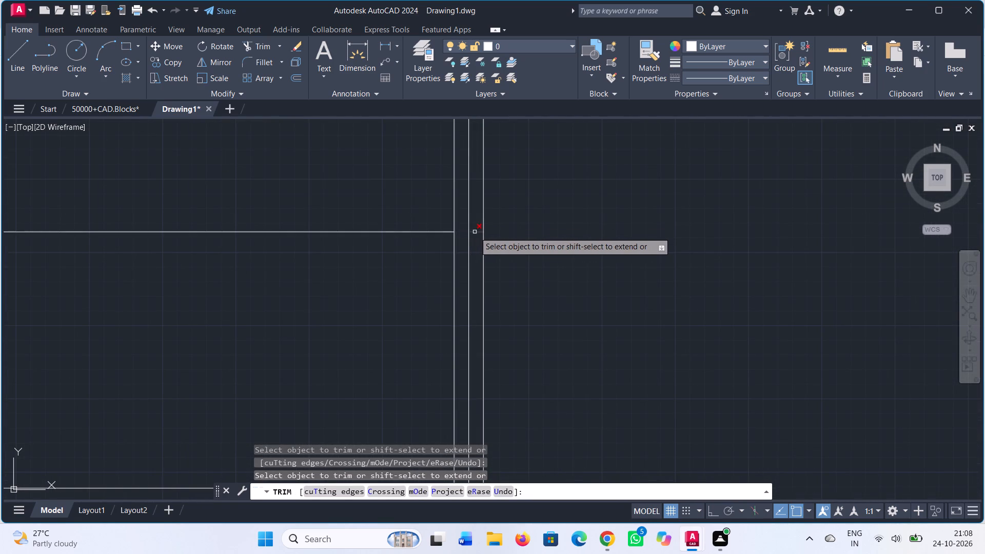
left_click(475, 232)
Trim the third-lowest shelf board's stubs out of the divider between the first and second compartments.
scroll(546, 220, "down", 2)
middle_click_drag(548, 220, 500, 388)
middle_click_drag(506, 169, 447, 376)
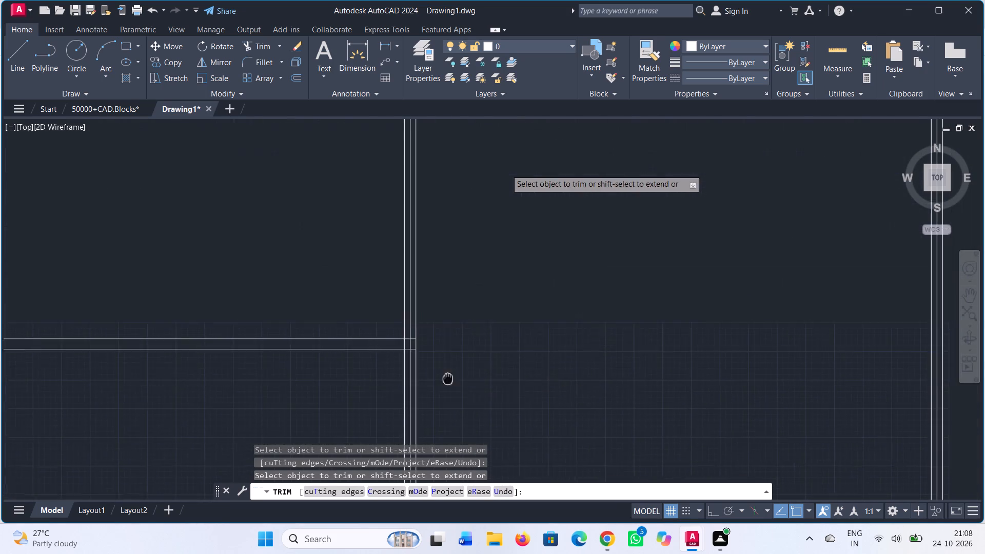
middle_click_drag(447, 376, 446, 371)
scroll(401, 333, "up", 2)
left_click(406, 327)
left_click(411, 366)
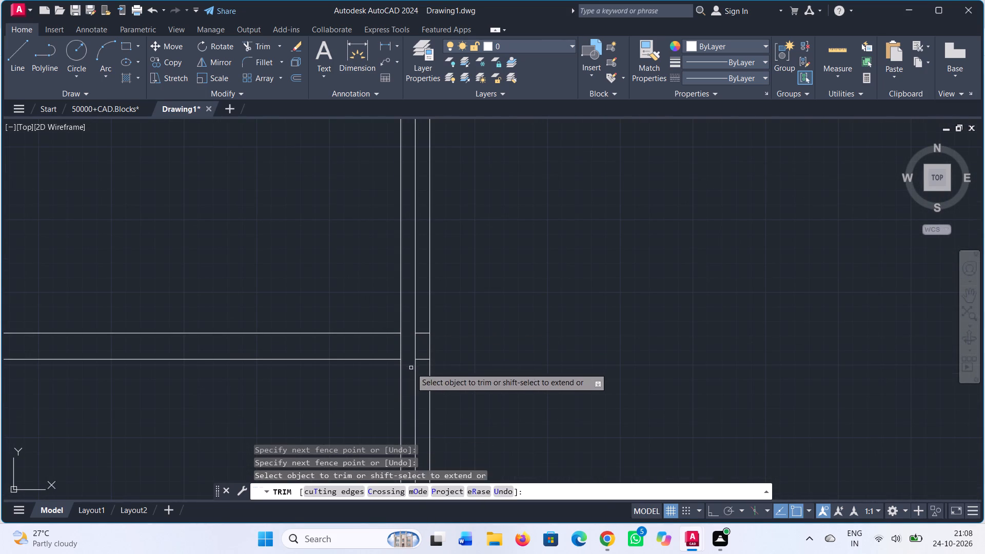
left_click(424, 365)
left_click(426, 326)
Trim the highest first-column shelf board's stubs out of the divider between the first and second compartments.
scroll(487, 320, "down", 1)
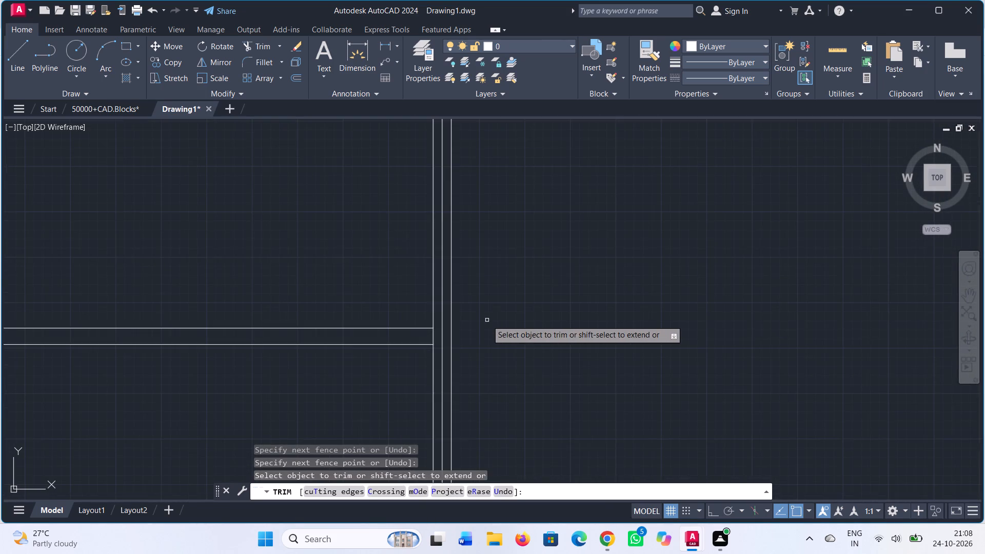
scroll(489, 319, "down", 2)
middle_click_drag(509, 286, 497, 459)
scroll(448, 324, "up", 2)
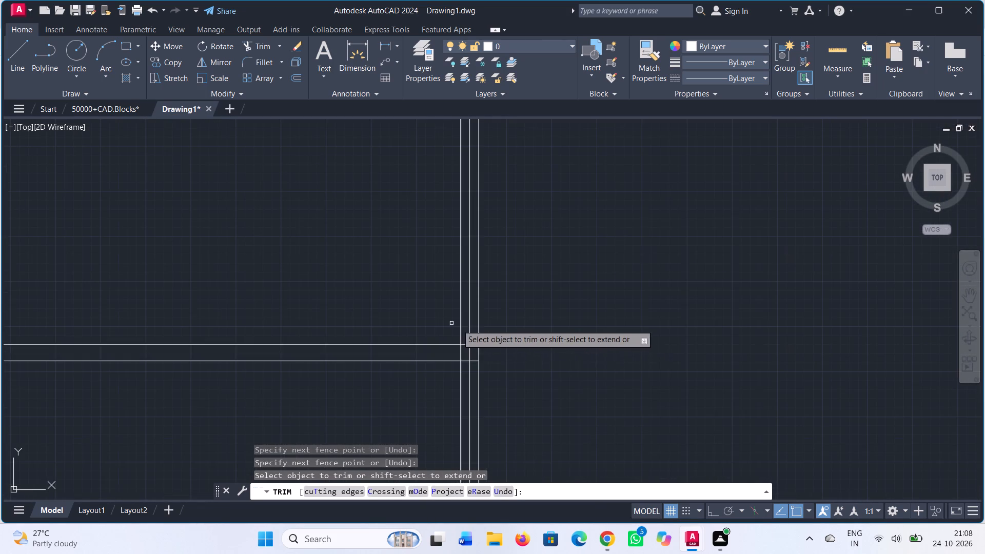
scroll(463, 346, "up", 2)
left_click_drag(459, 335, 460, 348)
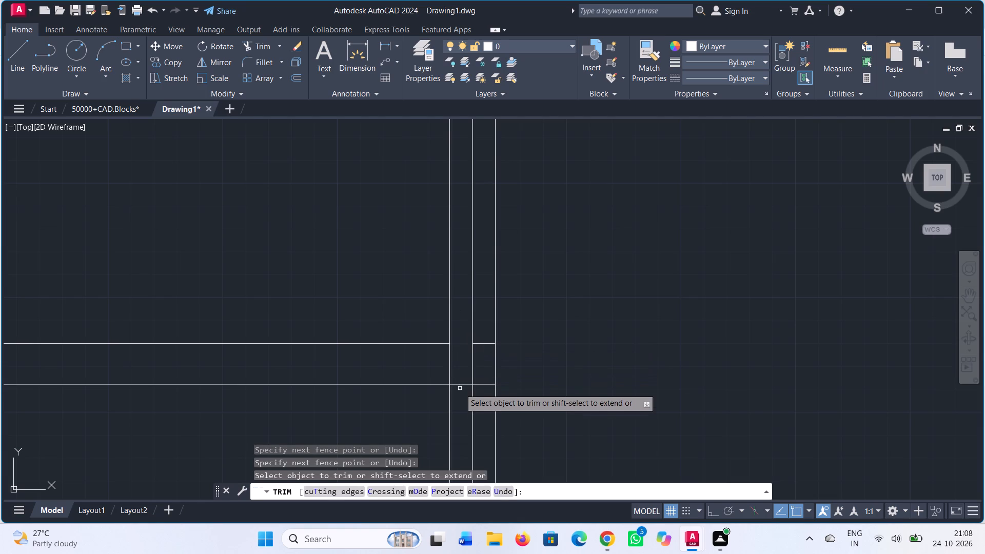
left_click(460, 385)
left_click(482, 383)
left_click(486, 344)
scroll(562, 334, "down", 2)
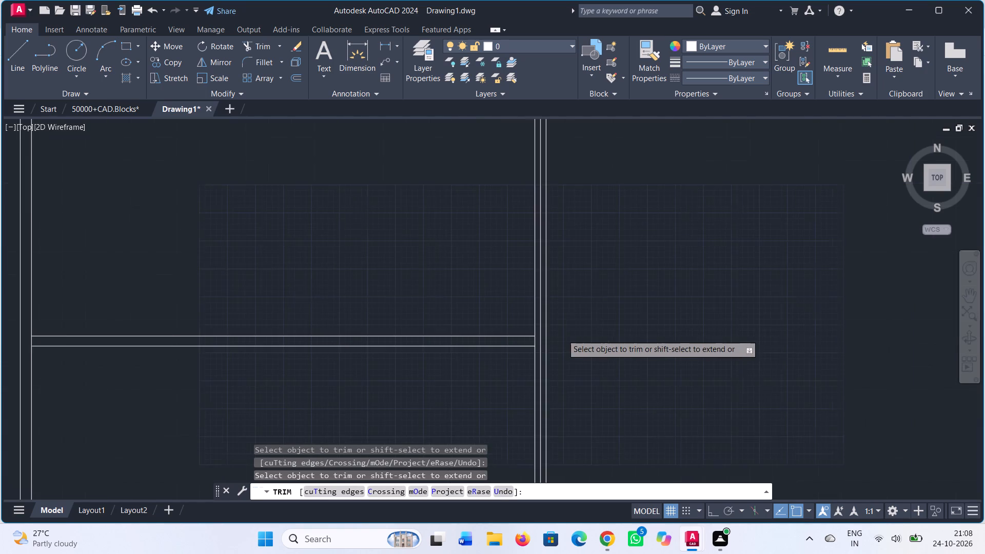
scroll(562, 334, "down", 2)
middle_click_drag(599, 354, 589, 336)
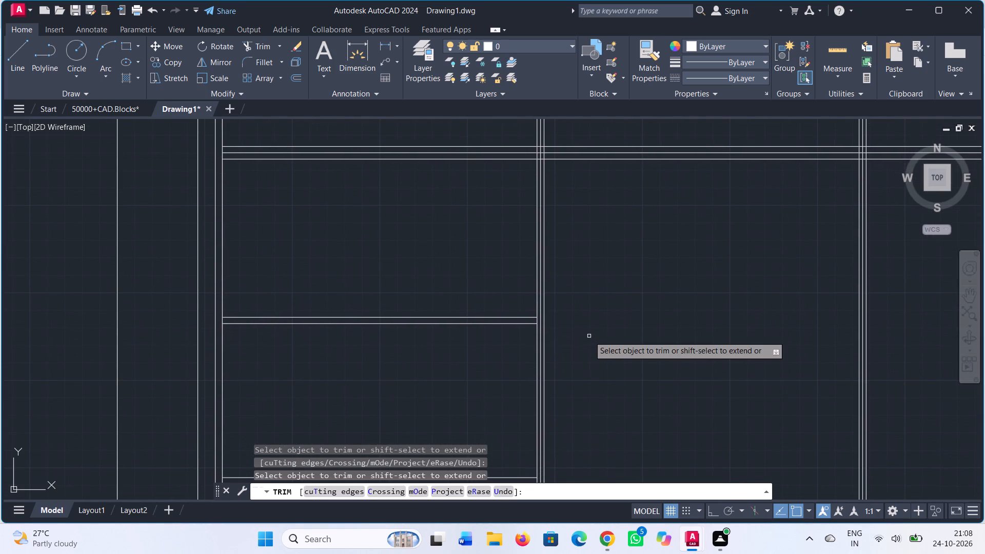
key("Escape")
Offset the bottom line of the full-width upper shelf board 1014 downward.
scroll(589, 336, "down", 1)
middle_click_drag(591, 337, 572, 222)
scroll(600, 349, "down", 2)
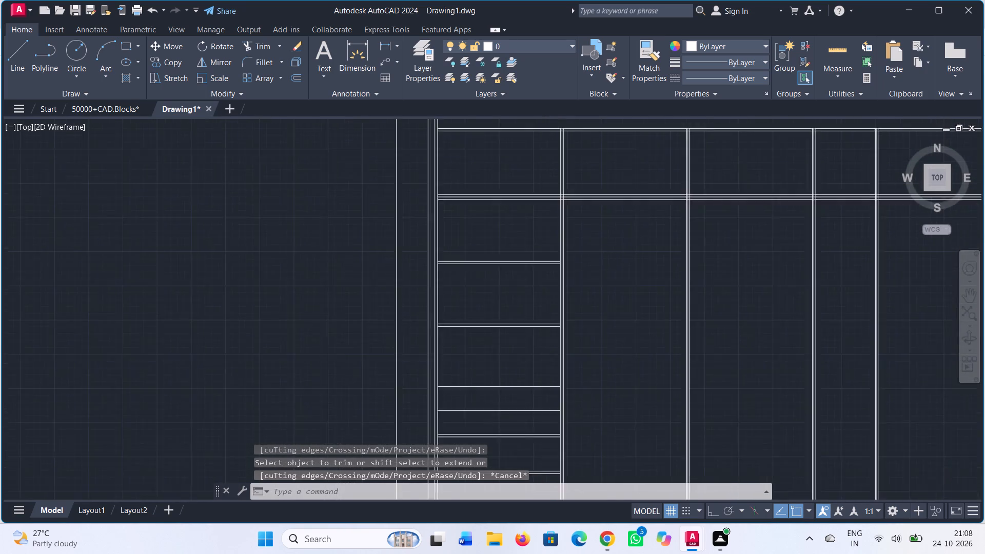
middle_click_drag(607, 377, 485, 293)
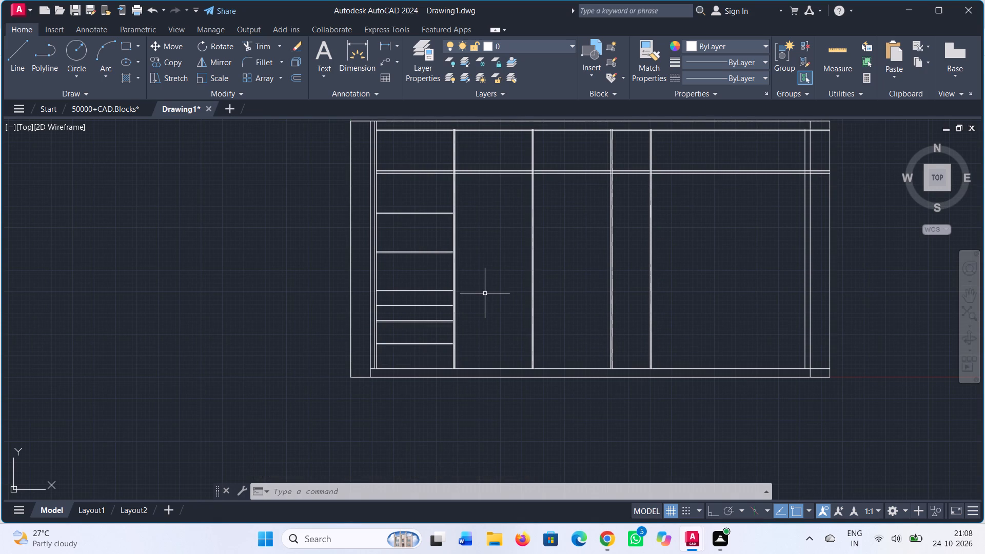
type("off")
key("Return")
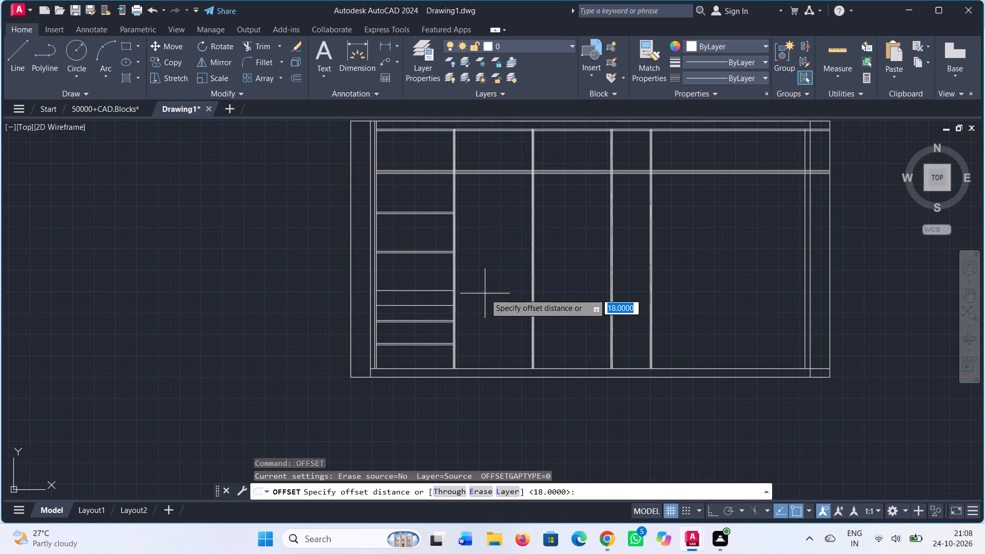
type("1014")
key("Return")
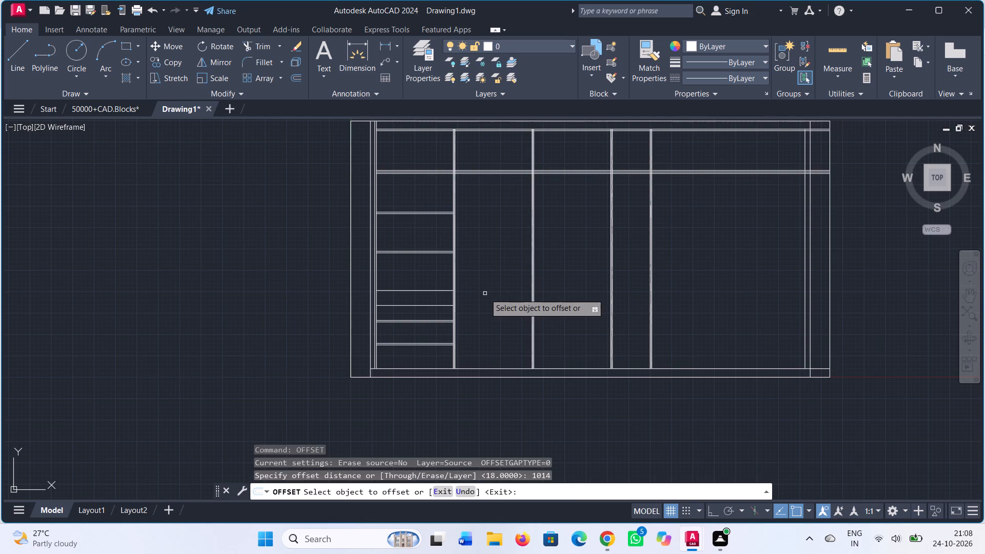
scroll(471, 177, "up", 2)
left_click(474, 175)
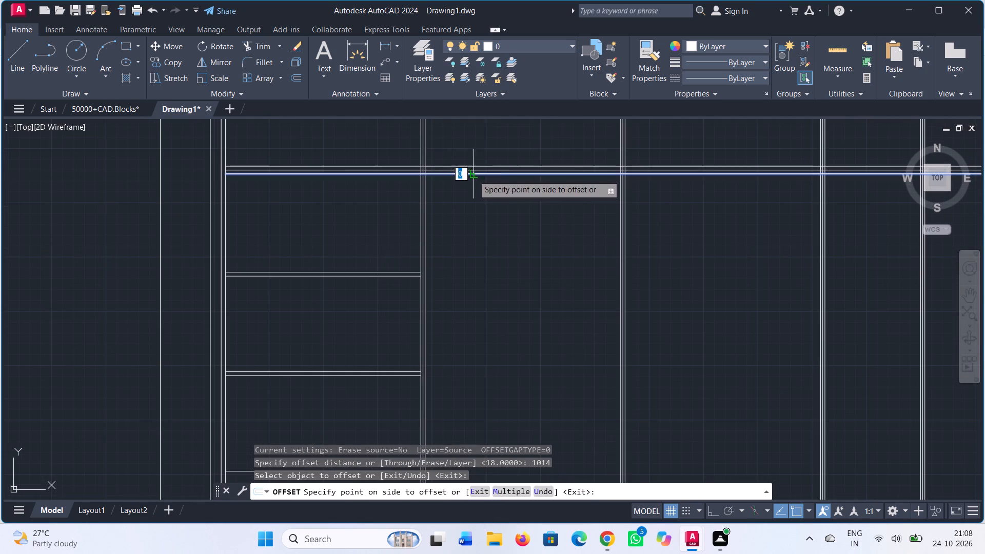
left_click(497, 371)
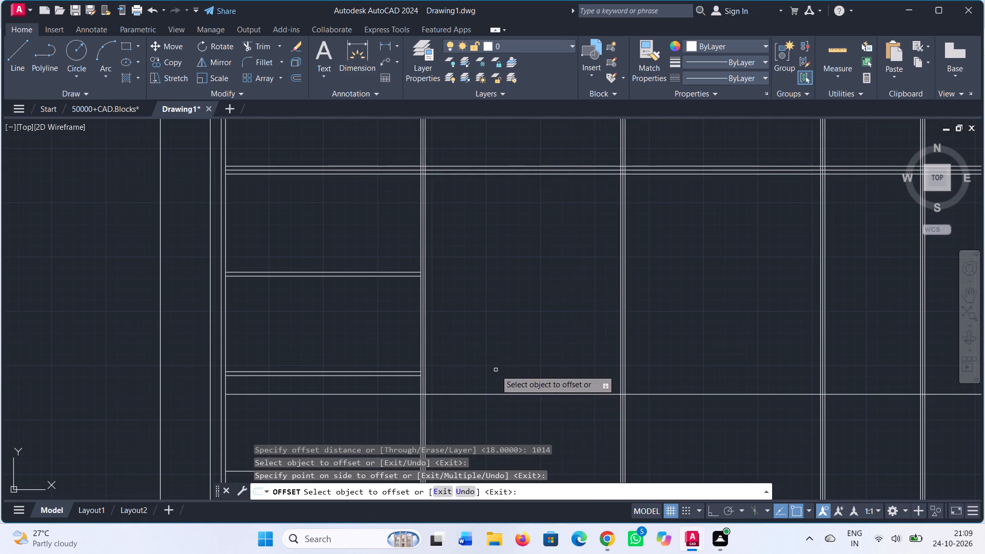
key("Escape")
Trim the new horizontal line out of the first compartment and the divider between the first and second compartments.
middle_click_drag(497, 366, 500, 275)
type("tr")
key("Return")
left_click(400, 306)
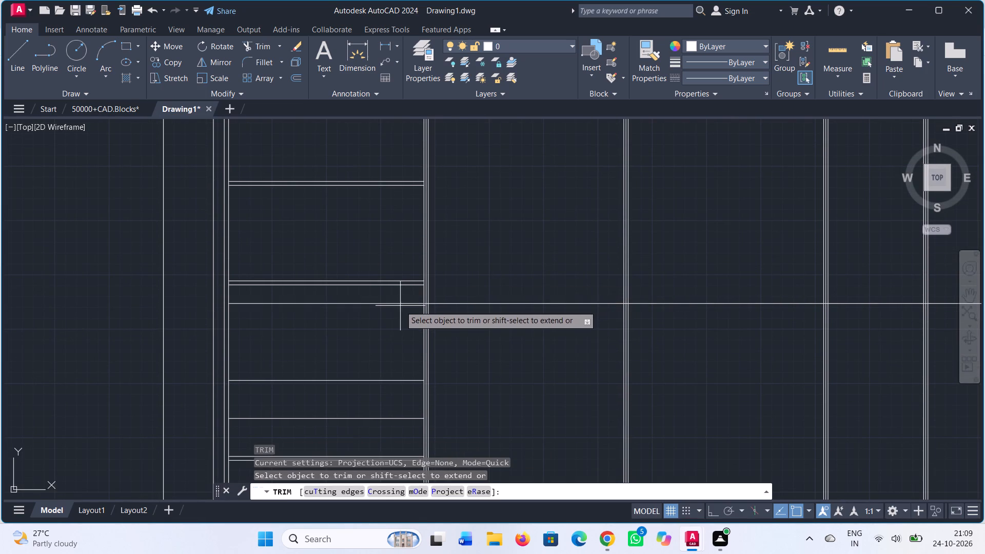
left_click(402, 301)
scroll(440, 304, "up", 3)
scroll(385, 301, "up", 2)
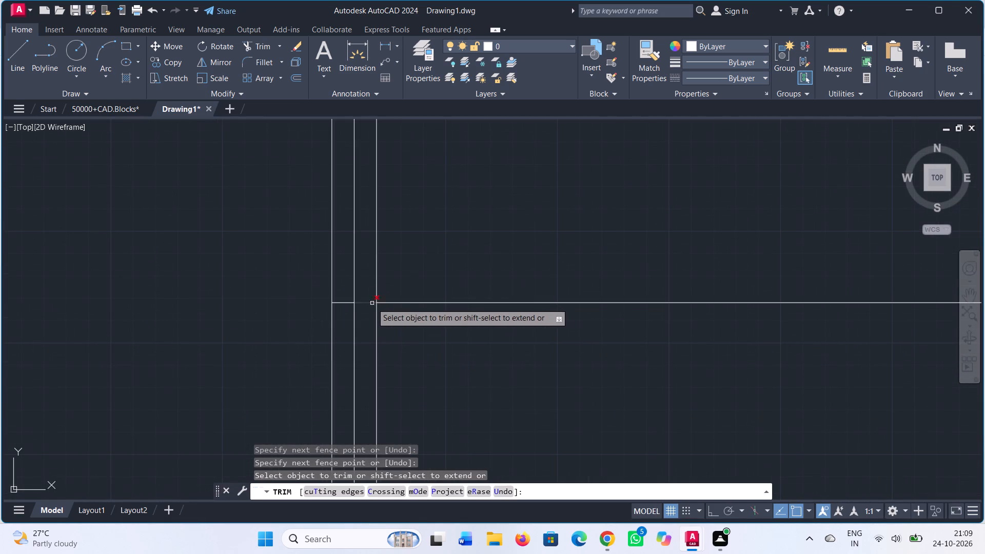
left_click(366, 302)
left_click(341, 304)
scroll(341, 306, "down", 3)
middle_click_drag(181, 322, 600, 245)
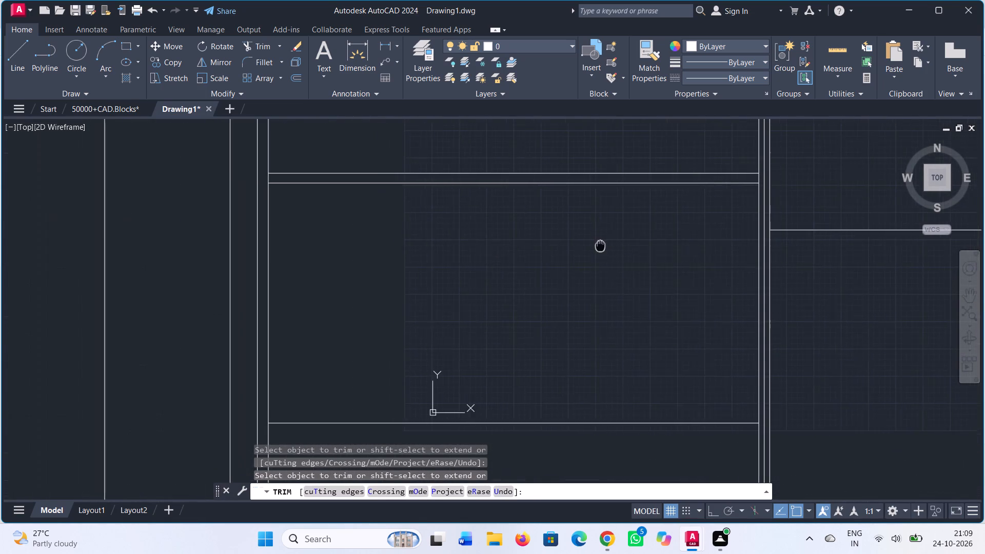
middle_click_drag(600, 245, 591, 246)
scroll(489, 252, "down", 2)
middle_click_drag(502, 261, 291, 257)
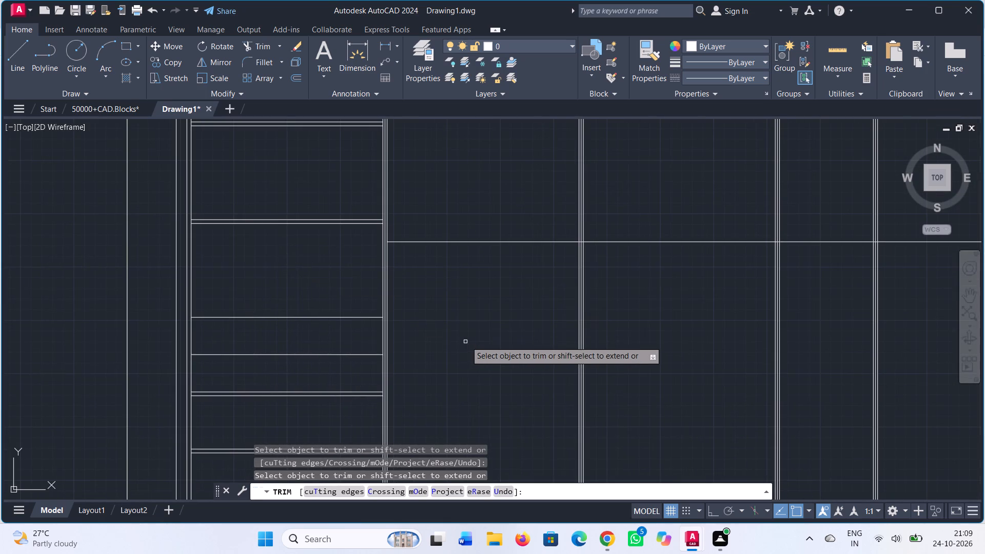
key("Escape")
Offset the trimmed horizontal line 18 downward to give the new shelf board its thickness.
middle_click_drag(532, 357, 437, 299)
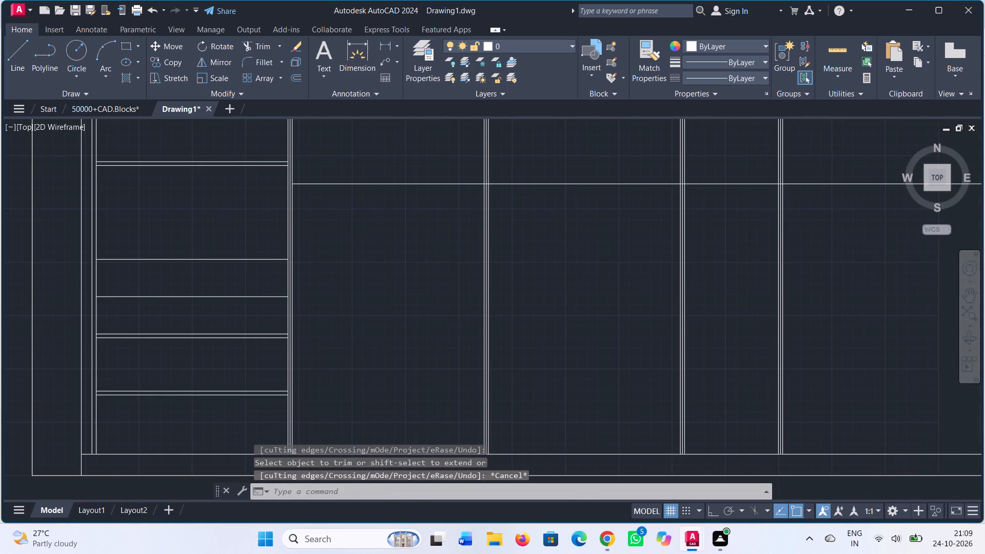
type("off")
key("Return")
type("18")
key("Return")
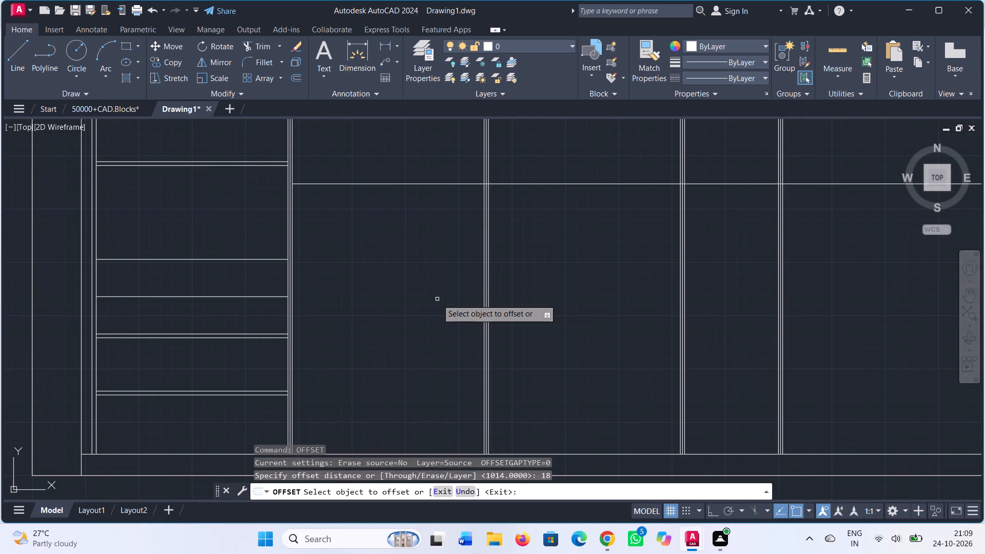
left_click(439, 183)
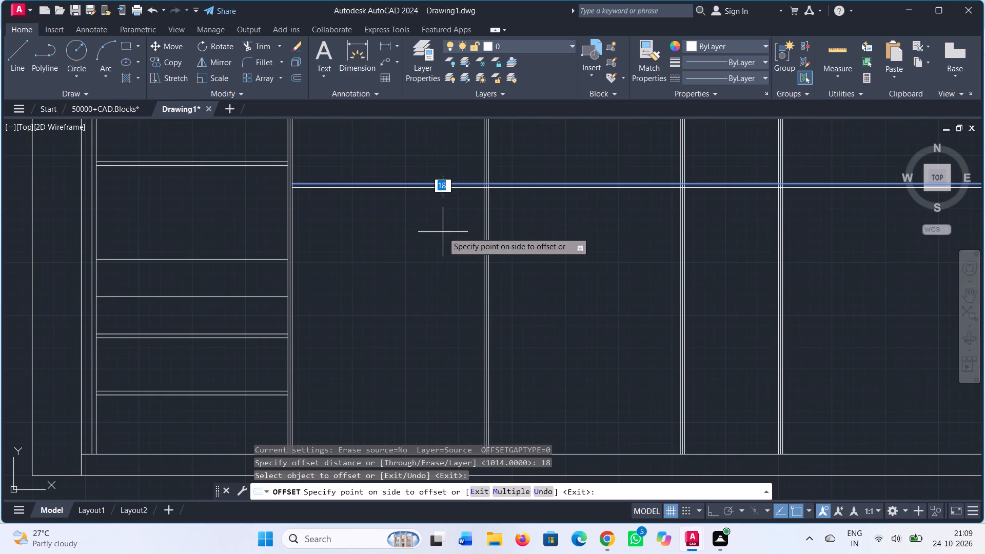
left_click(441, 233)
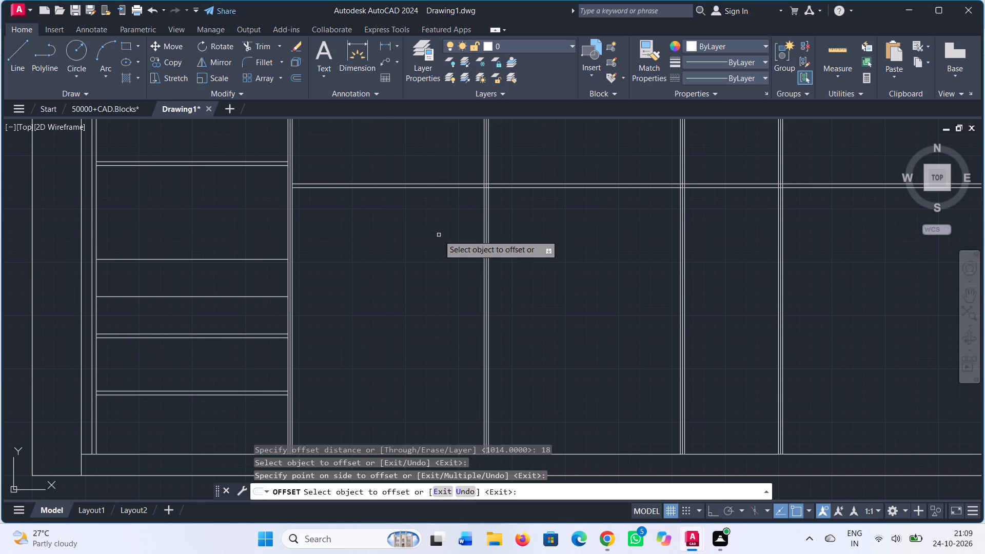
key("Escape")
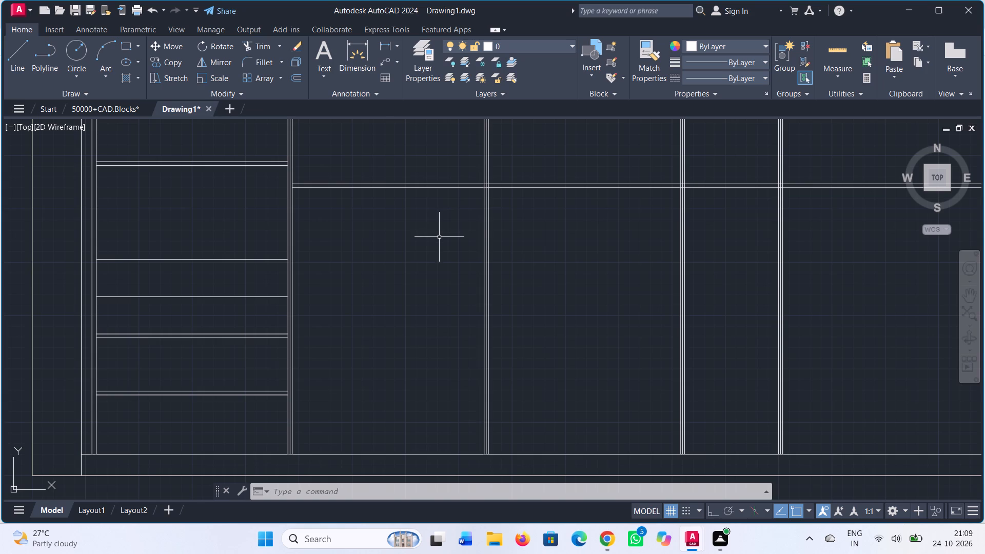
Offset the new shelf board's bottom line 250 downward.
type("off")
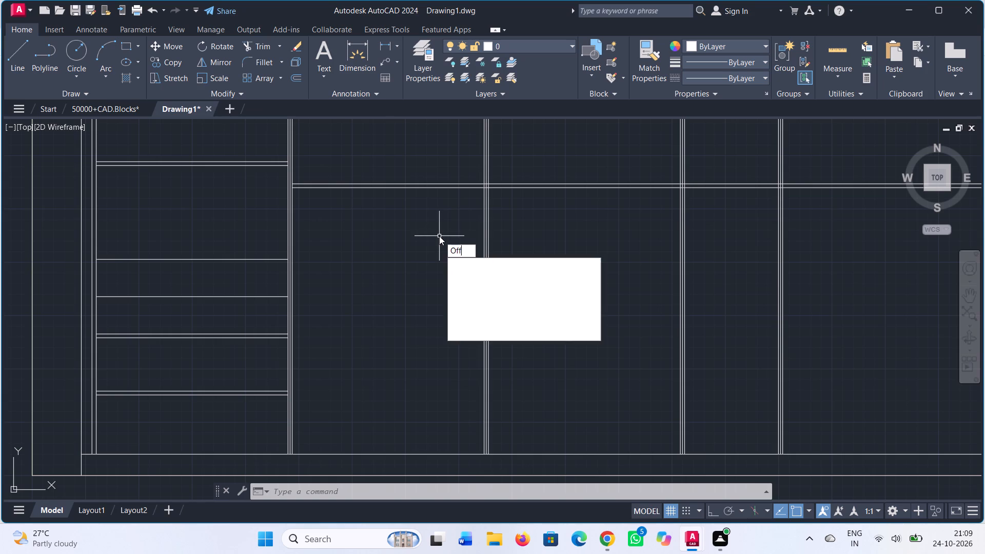
key("Return")
type("250")
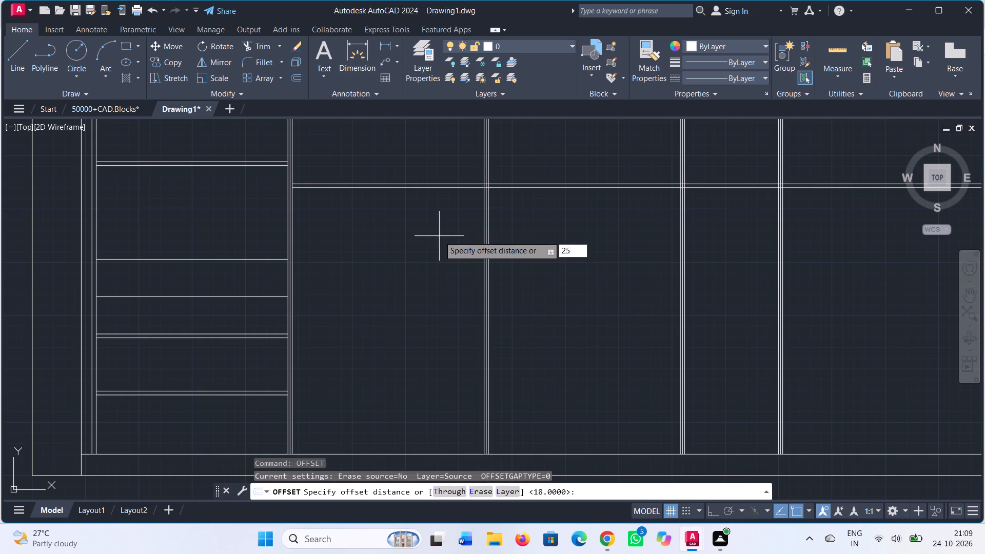
key("Return")
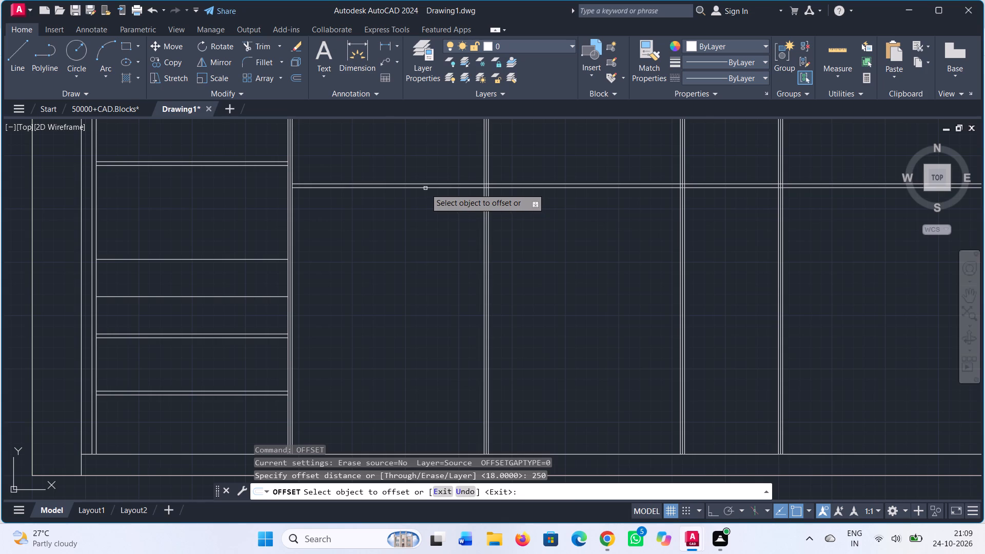
left_click(425, 188)
left_click(419, 290)
key("Escape")
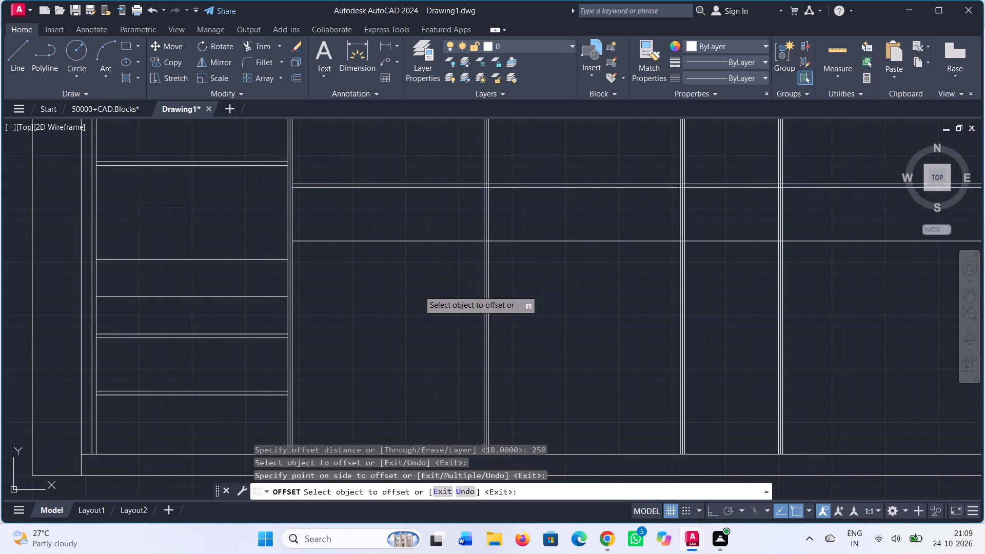
Offset the lowest new horizontal line 300 downward, and offset the resulting line another 300 downward.
type("off")
key("Return")
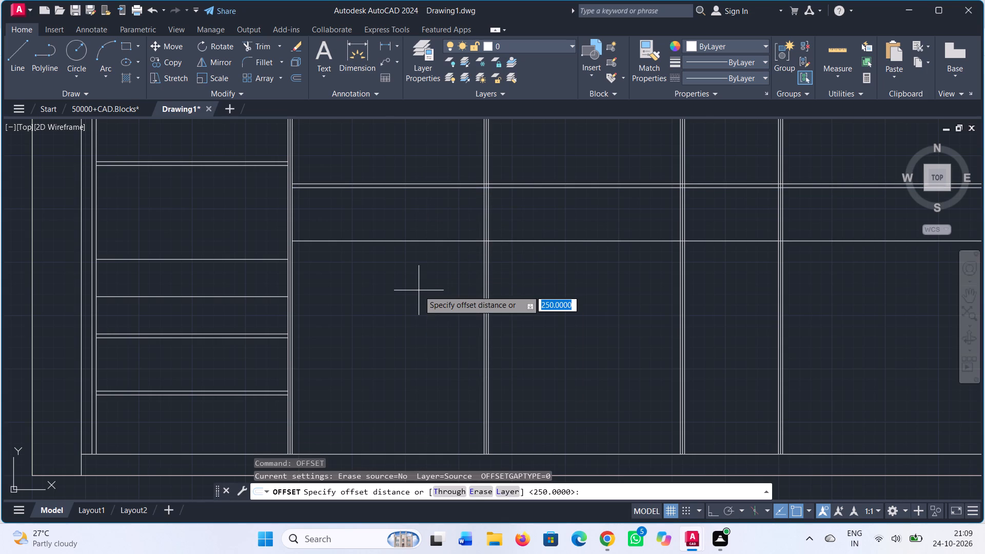
type("300")
key("Return")
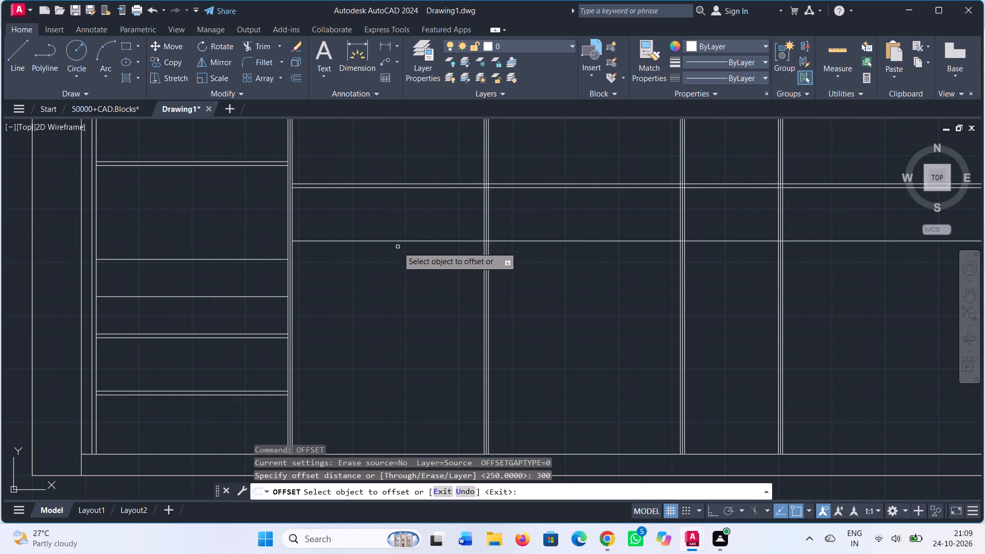
left_click(397, 241)
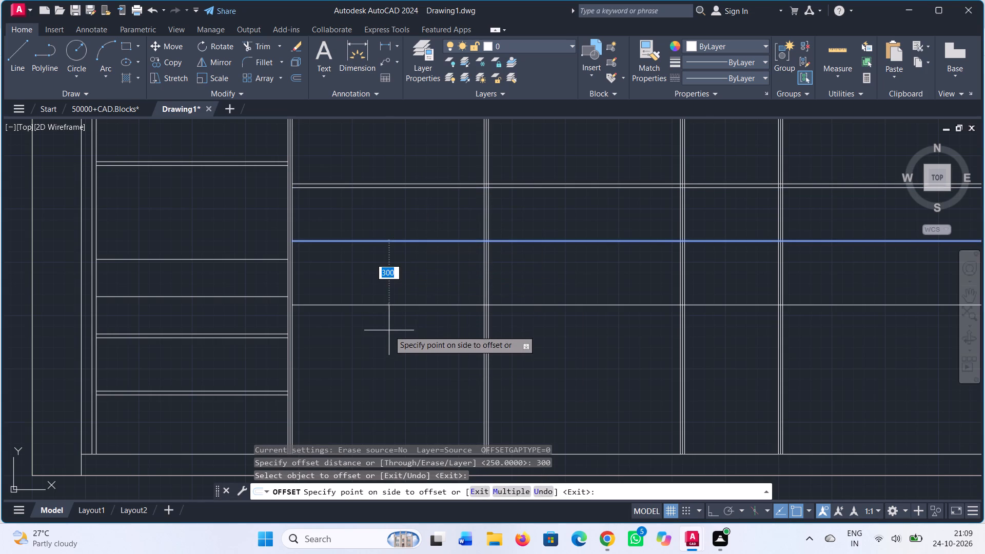
left_click(389, 331)
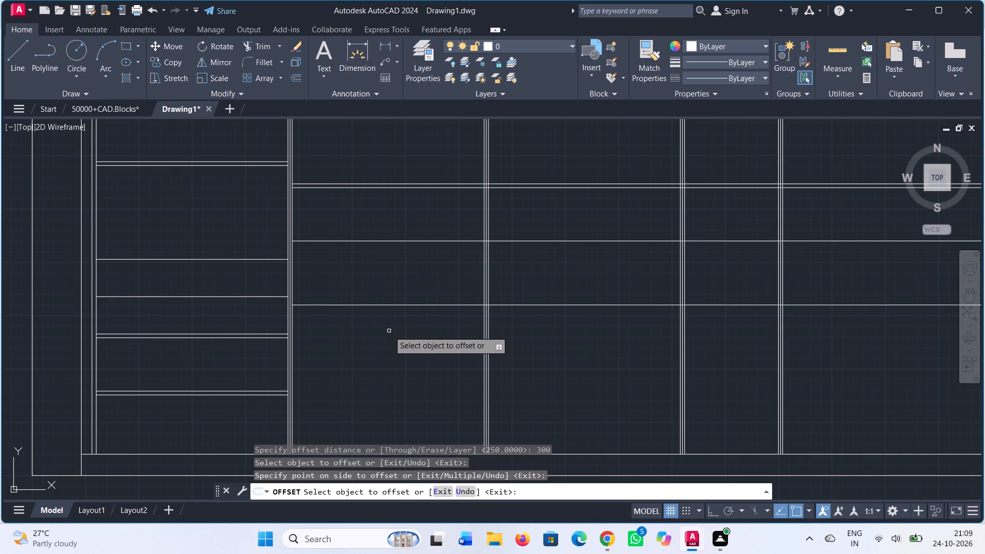
left_click(402, 304)
left_click(399, 389)
middle_click_drag(408, 383, 404, 364)
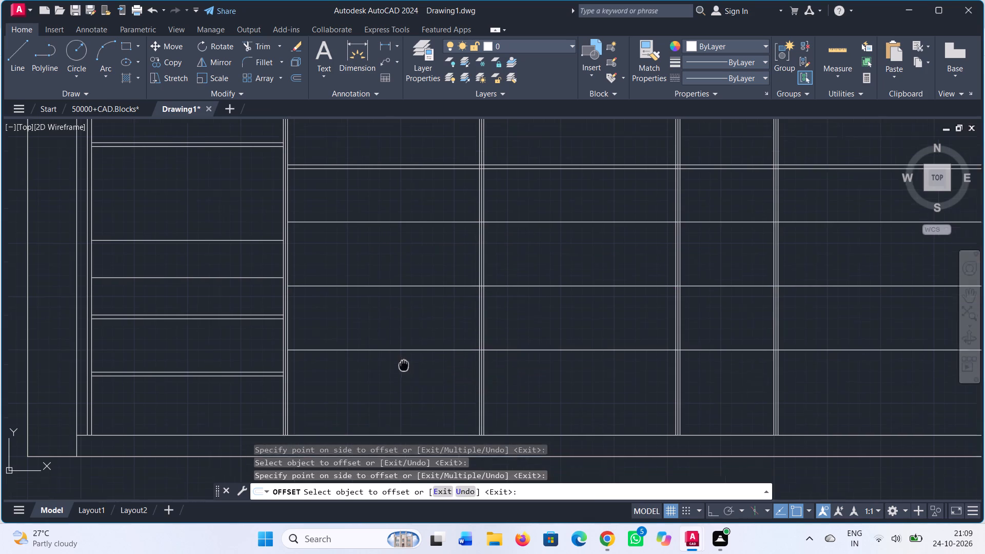
middle_click_drag(404, 364, 386, 260)
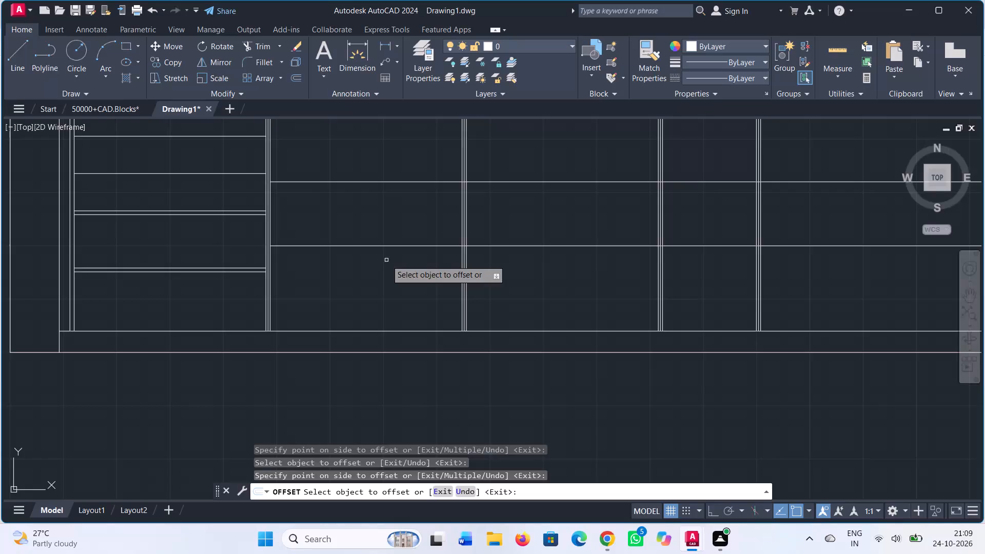
Measure the space between the lowest new horizontal line and the base line in the second compartment.
left_click(838, 49)
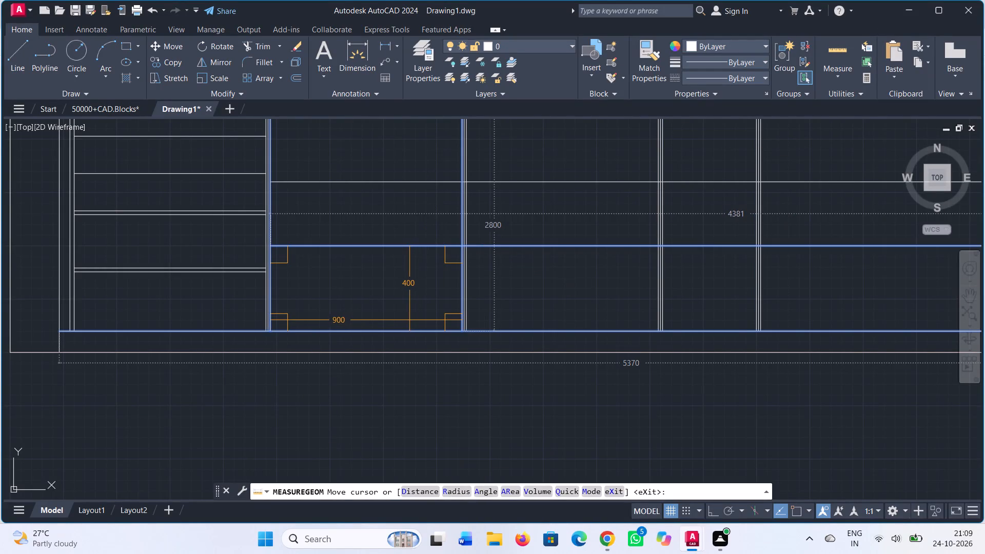
key("Escape")
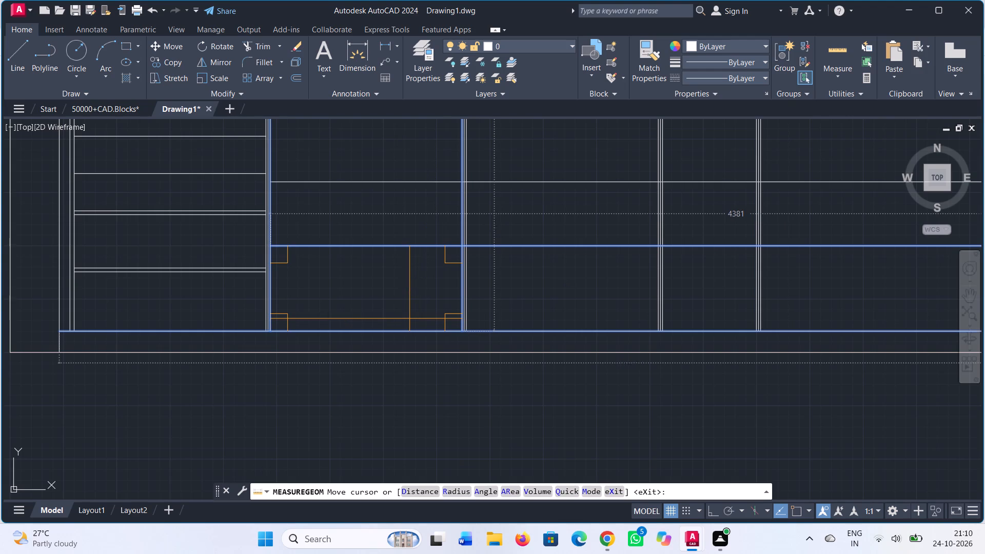
Trim the three horizontal lines below the lower shelf board out of the third, fourth and wide fifth compartments.
scroll(463, 217, "down", 2)
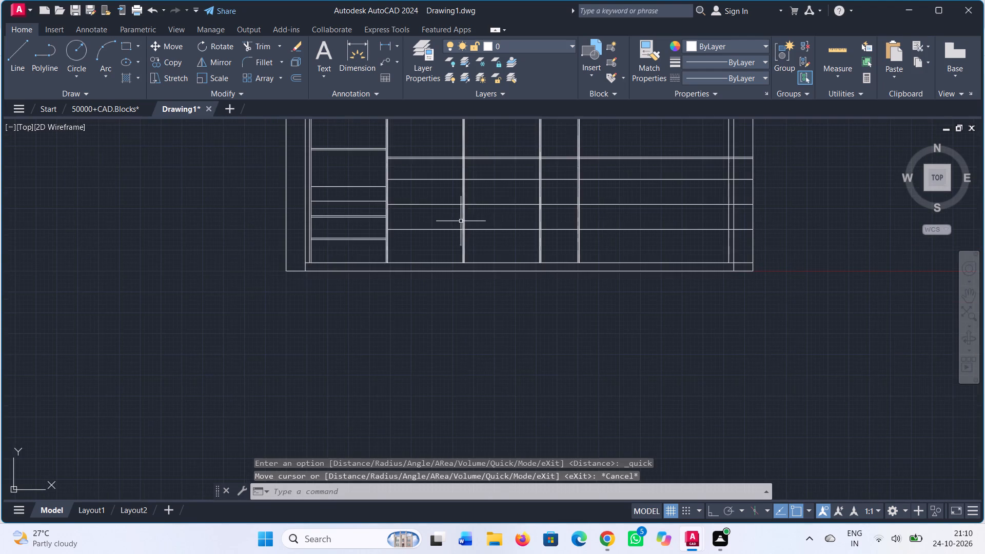
middle_click_drag(477, 220, 407, 245)
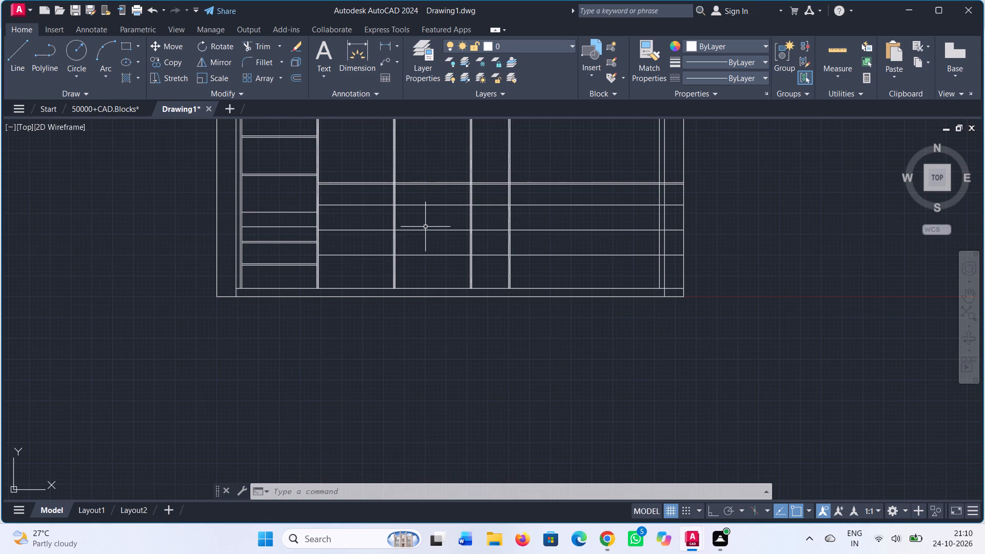
type("tr")
key("Return")
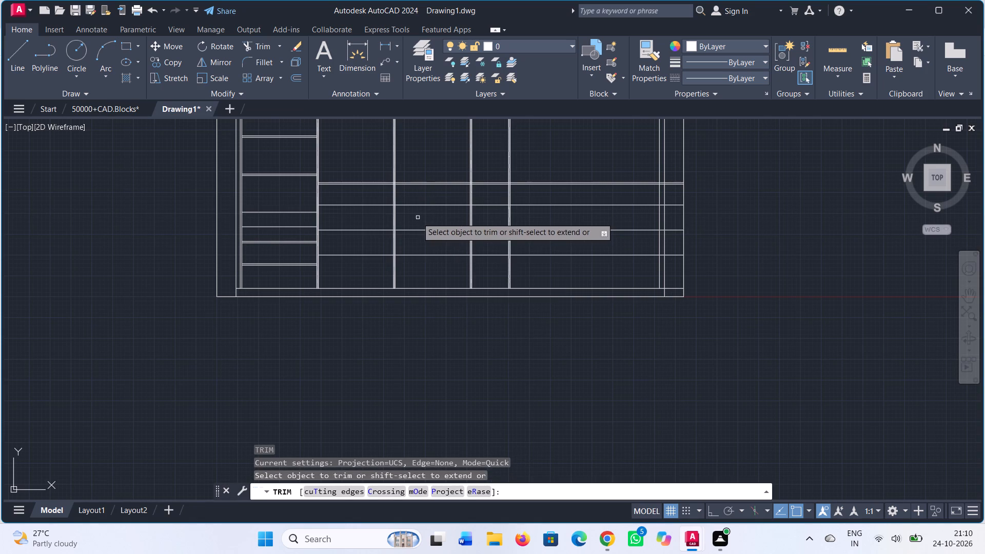
left_click_drag(439, 271, 438, 265)
left_click(425, 199)
scroll(387, 247, "up", 3)
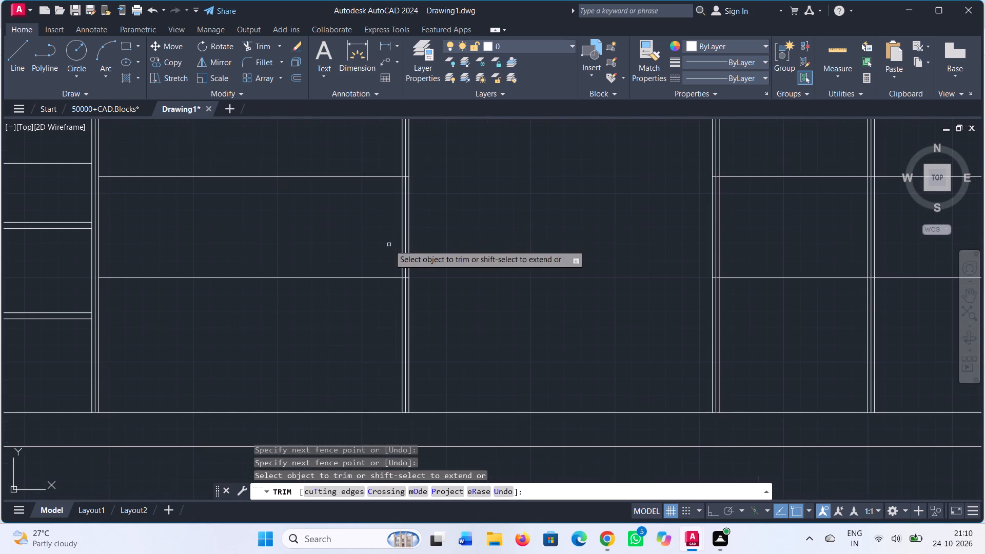
middle_click_drag(466, 249, 412, 261)
scroll(423, 262, "down", 3)
middle_click_drag(455, 276, 403, 294)
middle_click_drag(394, 259, 410, 325)
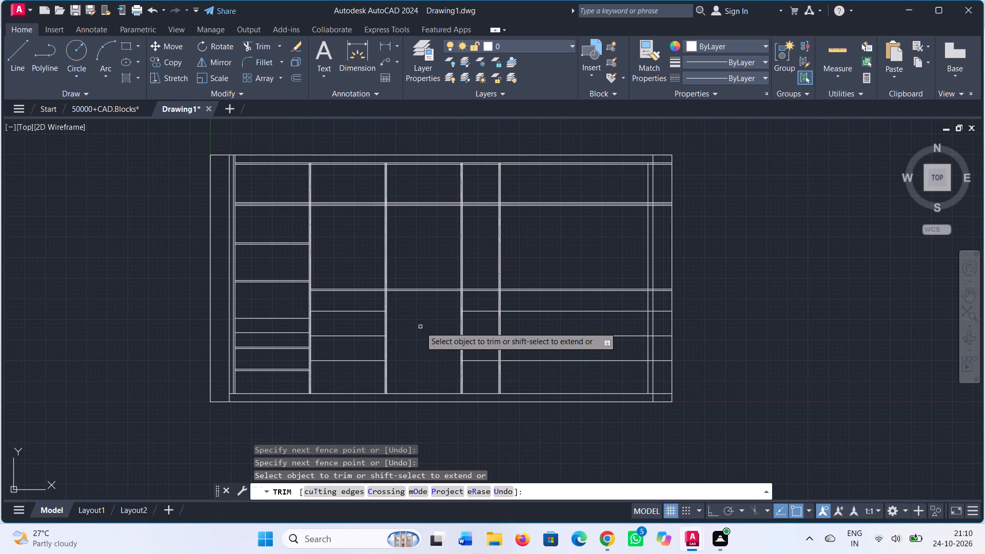
middle_click_drag(421, 328, 372, 299)
left_click_drag(435, 346, 434, 341)
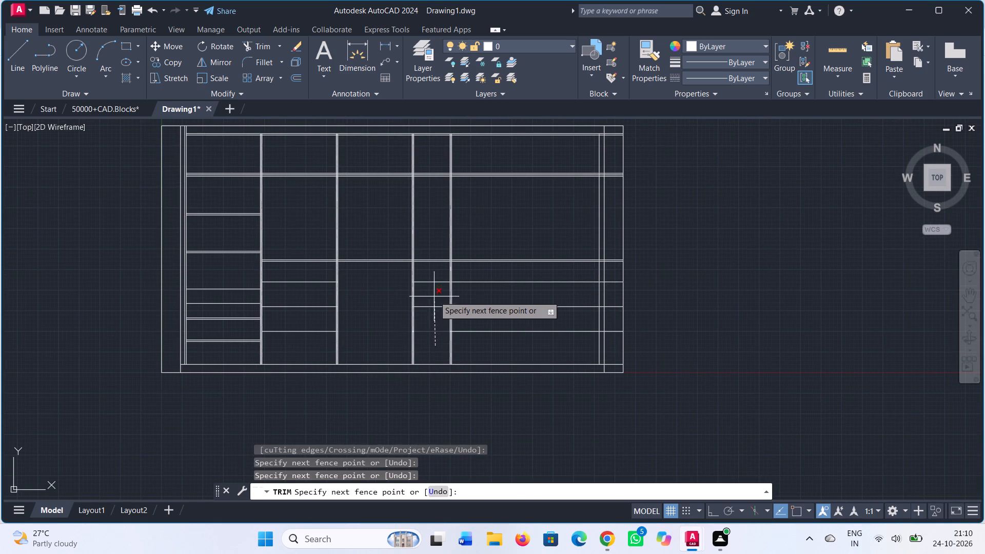
left_click(434, 275)
left_click(501, 341)
left_click(500, 279)
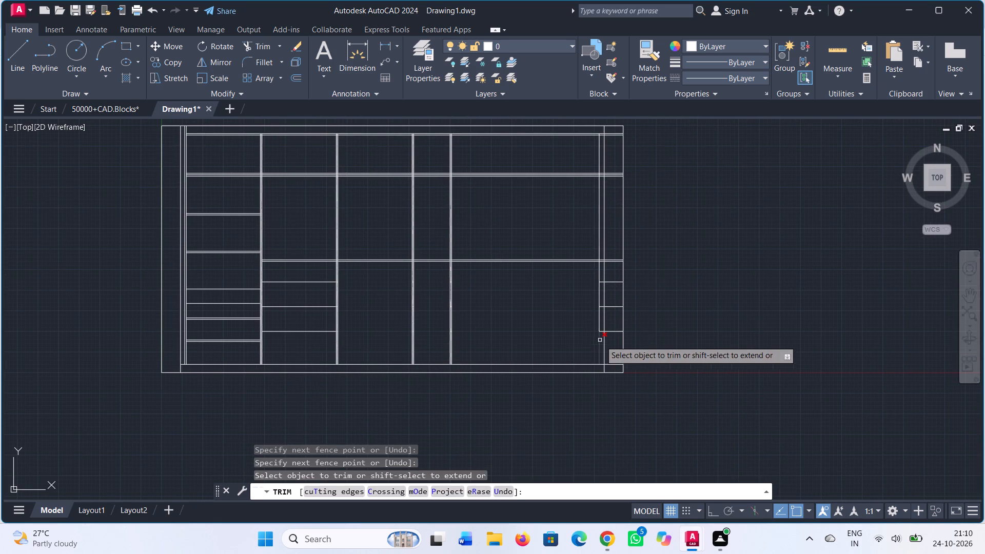
Trim away the remaining pieces of the three horizontal lines in the narrow strips at the layout's right end.
left_click(614, 343)
left_click(608, 278)
scroll(600, 294, "up", 2)
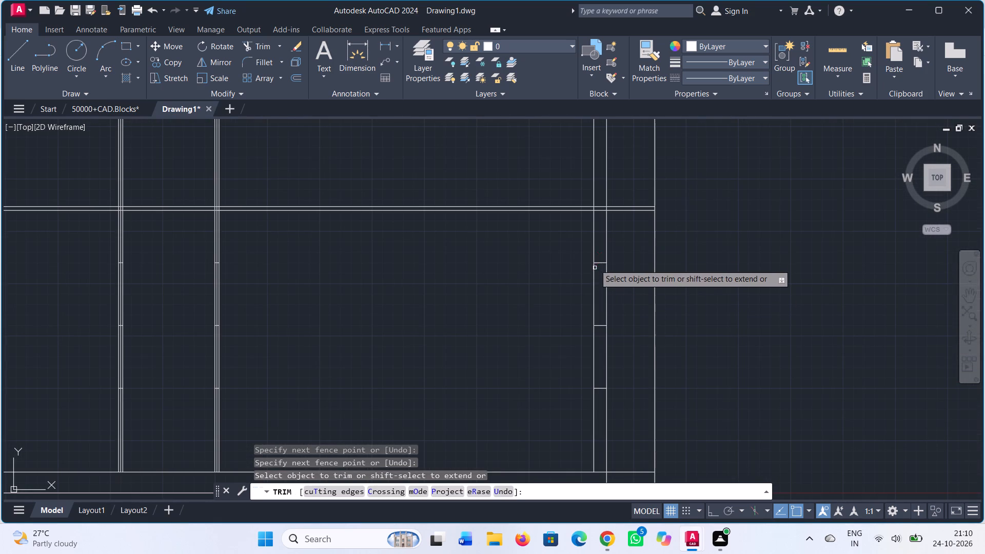
left_click(601, 260)
left_click(603, 270)
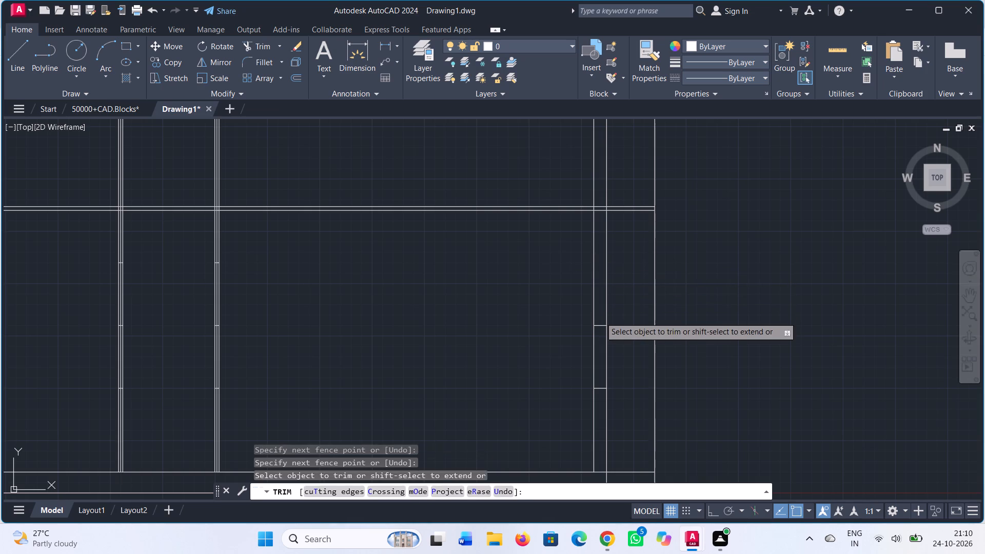
left_click(600, 317)
left_click(599, 396)
Trim the lowest line's leftover stubs inside the partitions on both sides of the fourth compartment.
scroll(405, 356, "down", 1)
middle_click_drag(368, 343, 613, 335)
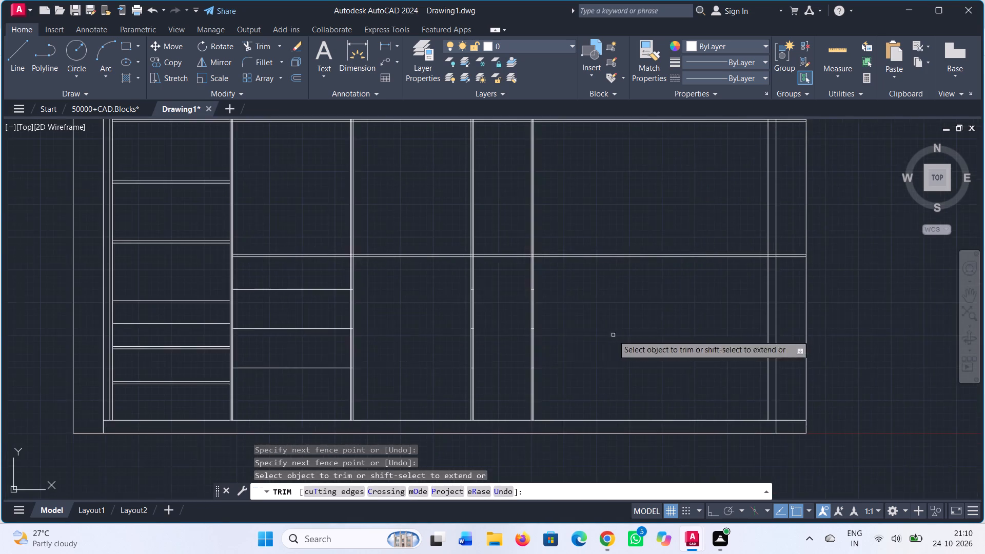
scroll(546, 345, "up", 3)
middle_click_drag(542, 431, 585, 300)
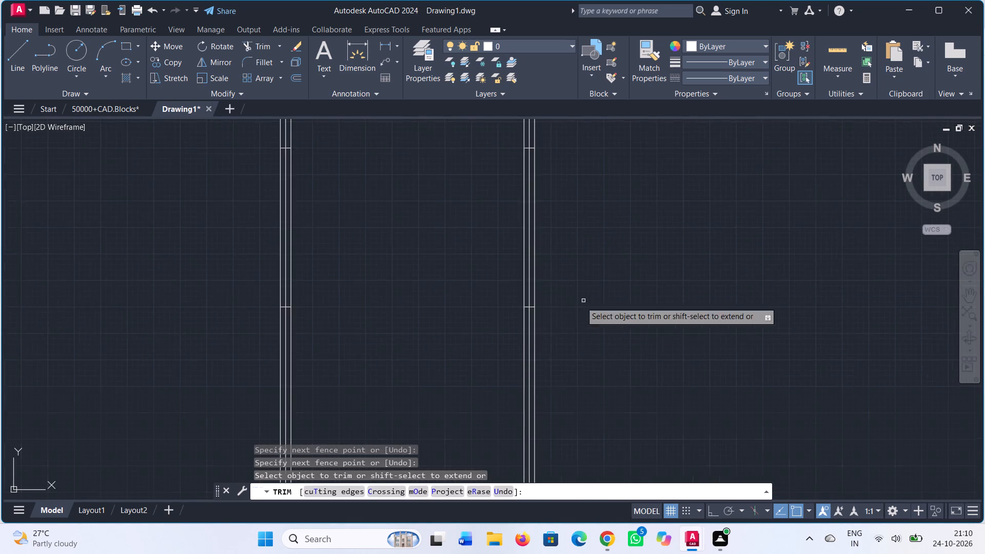
scroll(546, 315, "up", 1)
left_click(521, 303)
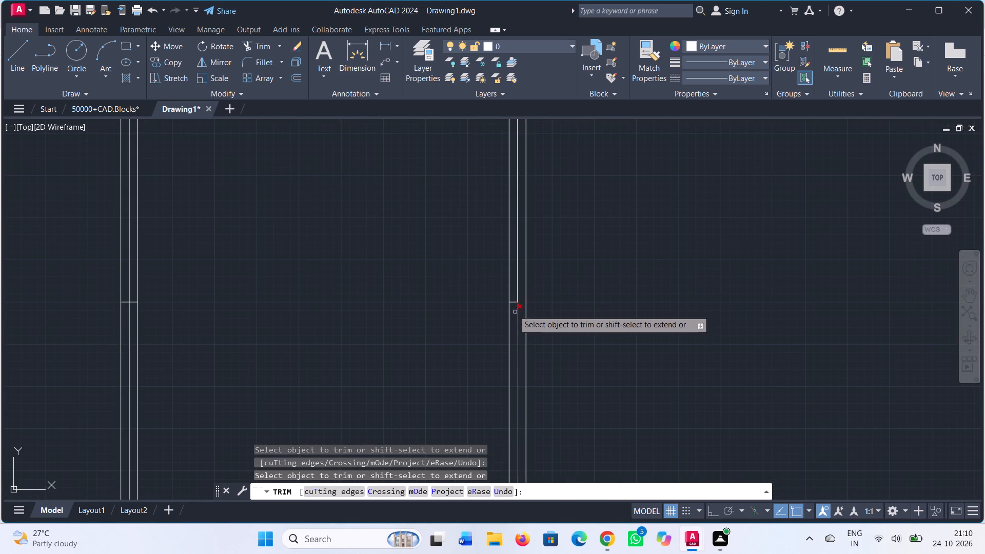
left_click(514, 301)
middle_click_drag(216, 286, 413, 291)
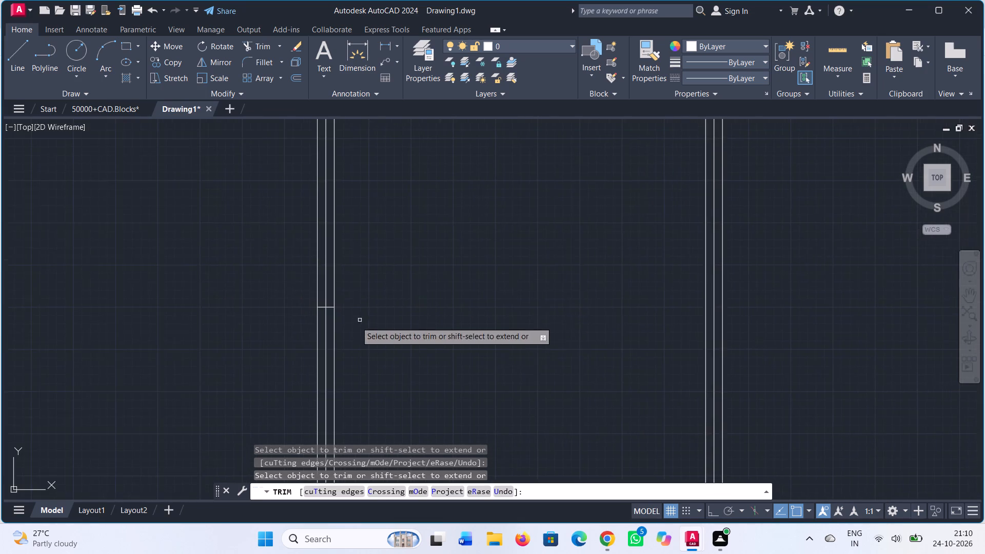
scroll(339, 319, "up", 2)
left_click(316, 289)
left_click(314, 295)
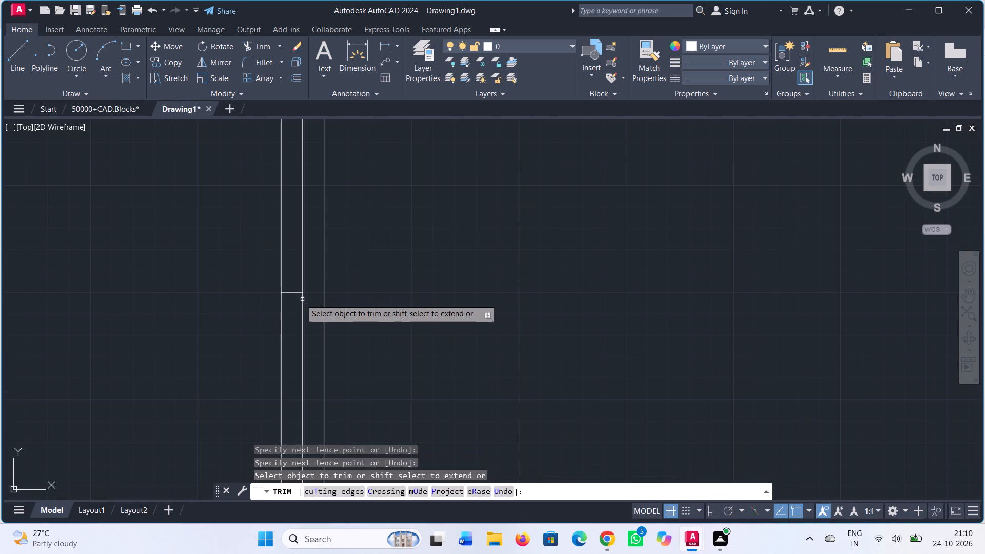
left_click(293, 292)
scroll(393, 294, "down", 4)
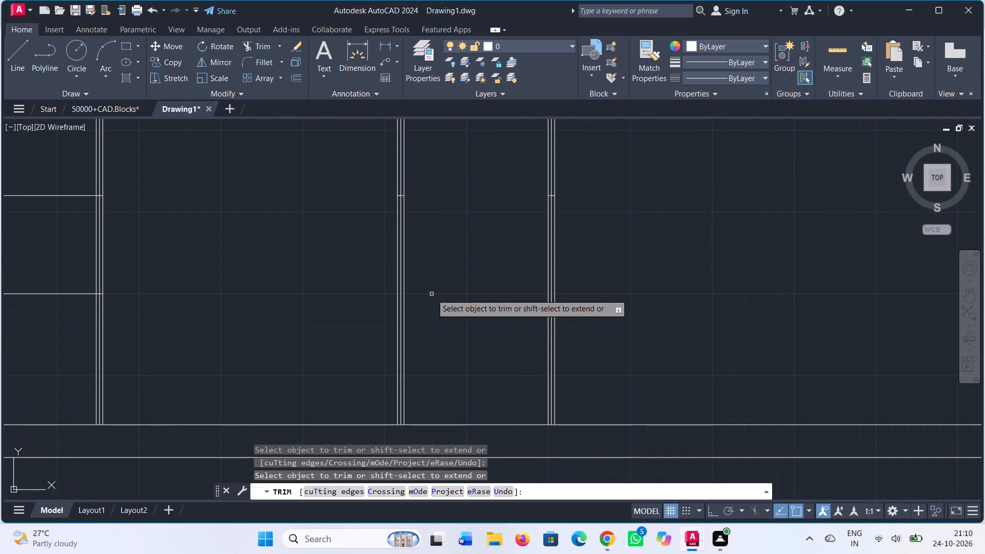
Trim the lowest and middle lines out of the partition between the second and third compartments, ending them at the second compartment's edge.
middle_click_drag(435, 298, 441, 364)
scroll(109, 372, "up", 3)
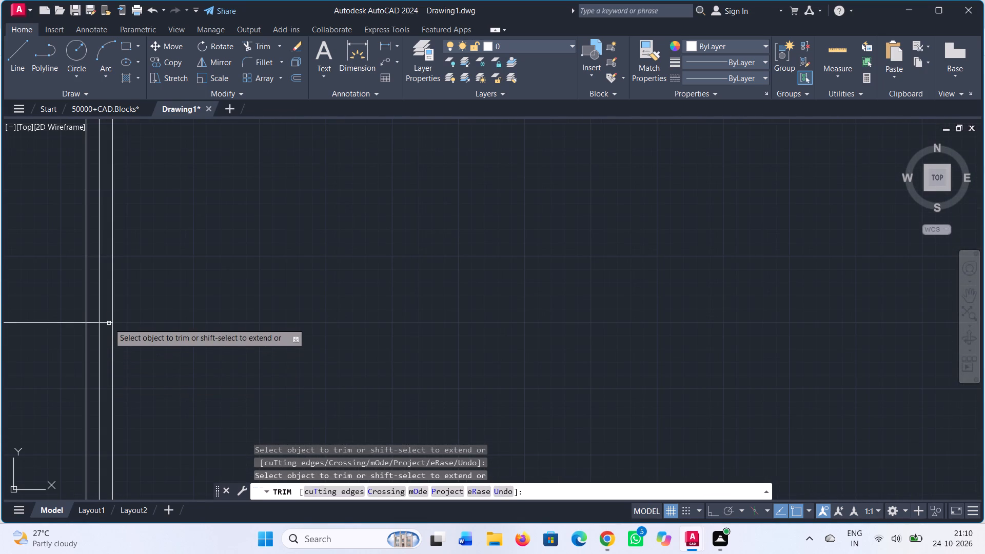
left_click_drag(107, 320, 107, 325)
left_click(110, 335)
left_click_drag(91, 322, 91, 330)
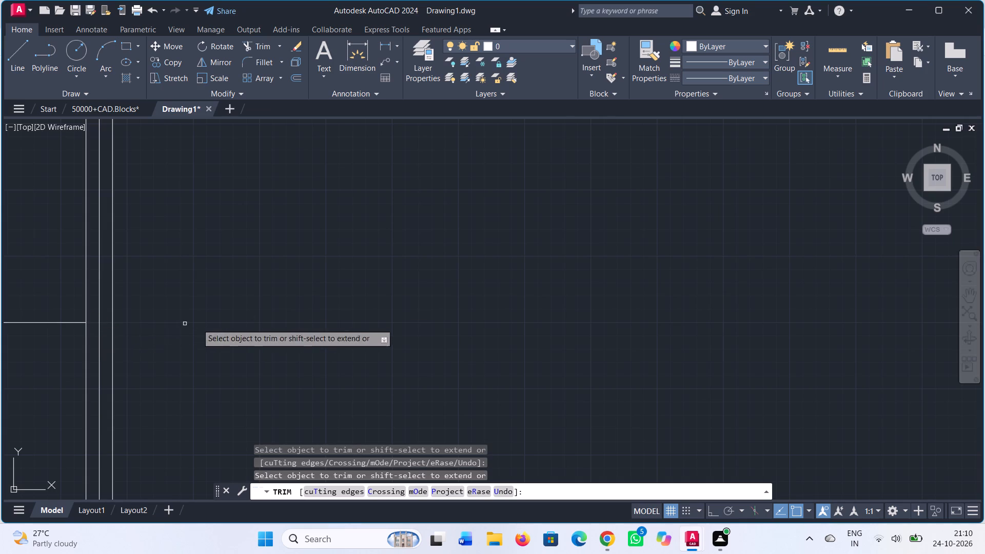
scroll(287, 312, "down", 2)
middle_click_drag(265, 251, 295, 380)
scroll(227, 294, "up", 1)
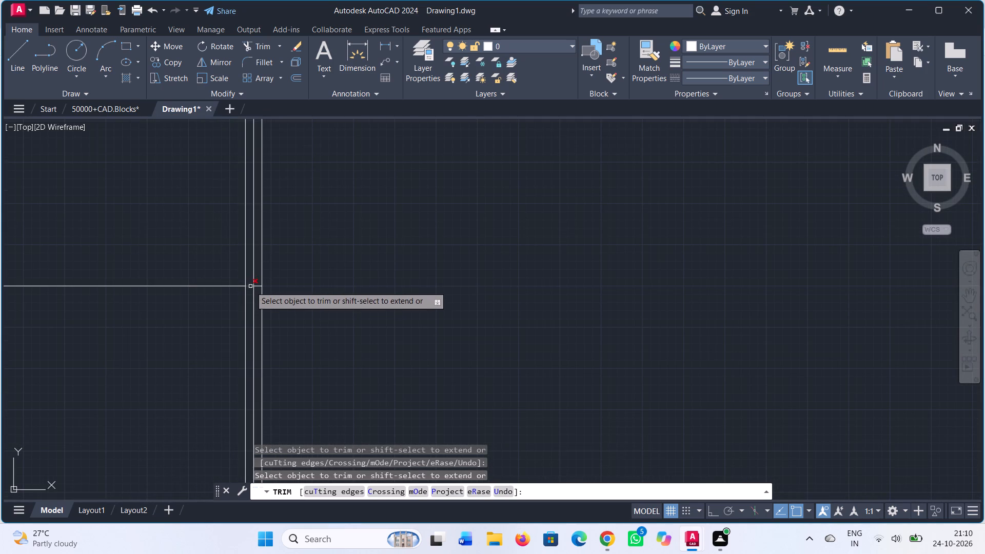
left_click(250, 285)
left_click(260, 288)
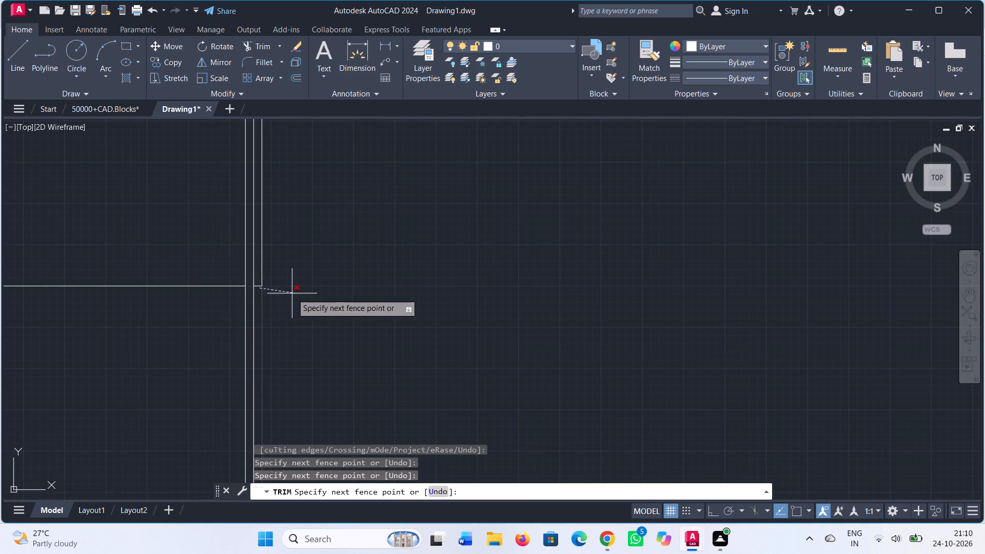
scroll(261, 288, "up", 1)
left_click(256, 281)
scroll(349, 285, "down", 3)
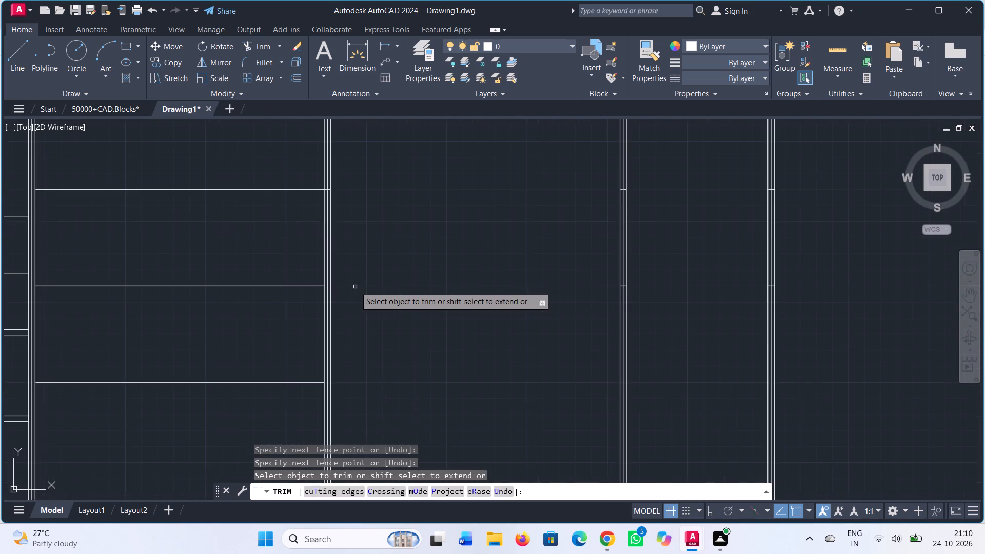
Trim the middle line's leftover stubs inside the partitions on both sides of the fourth compartment.
scroll(377, 295, "down", 1)
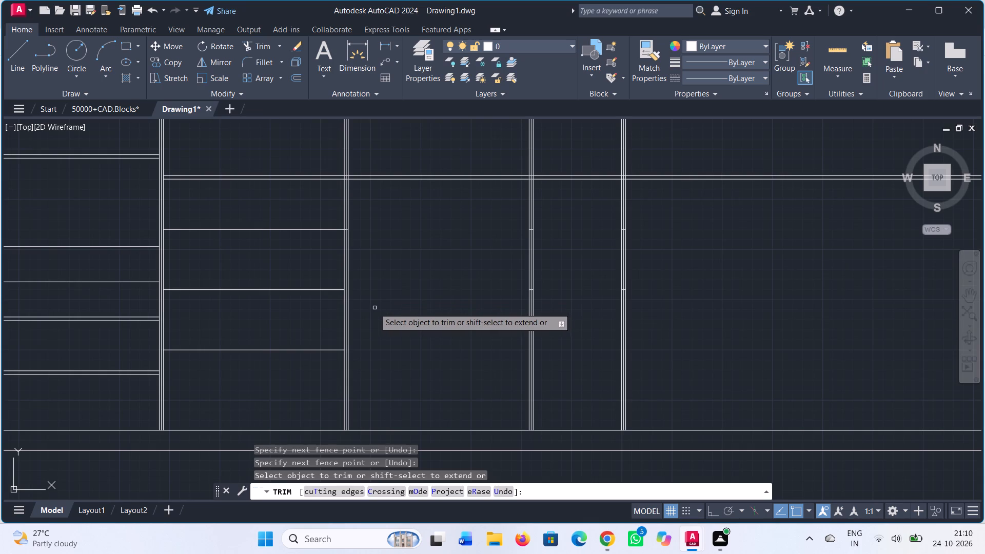
middle_click_drag(374, 308, 289, 321)
scroll(458, 293, "up", 1)
scroll(412, 316, "up", 3)
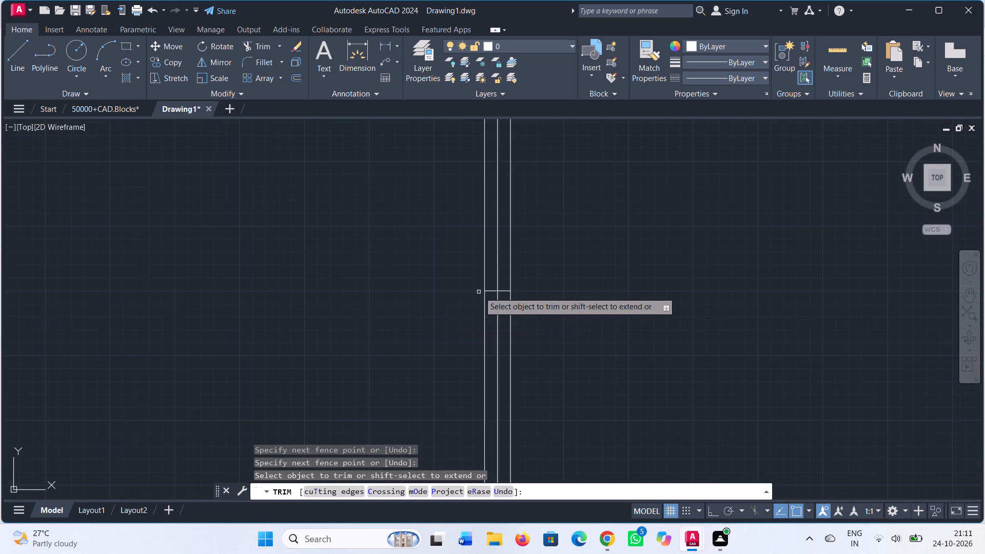
left_click(488, 291)
left_click(503, 290)
scroll(584, 290, "down", 3)
middle_click_drag(586, 291, 227, 287)
scroll(357, 302, "up", 2)
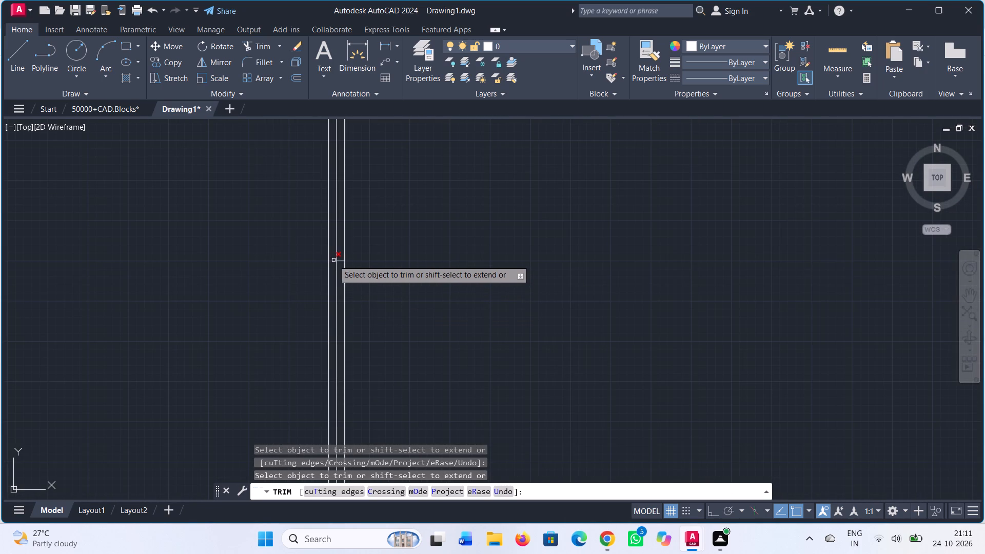
left_click(333, 260)
left_click(342, 261)
Trim the uppermost division line's leftover stubs inside the partitions on both sides of the fourth compartment.
middle_click_drag(429, 257, 459, 400)
middle_click_drag(389, 207, 424, 304)
scroll(390, 252, "up", 2)
left_click_drag(402, 259, 404, 278)
left_click(405, 289)
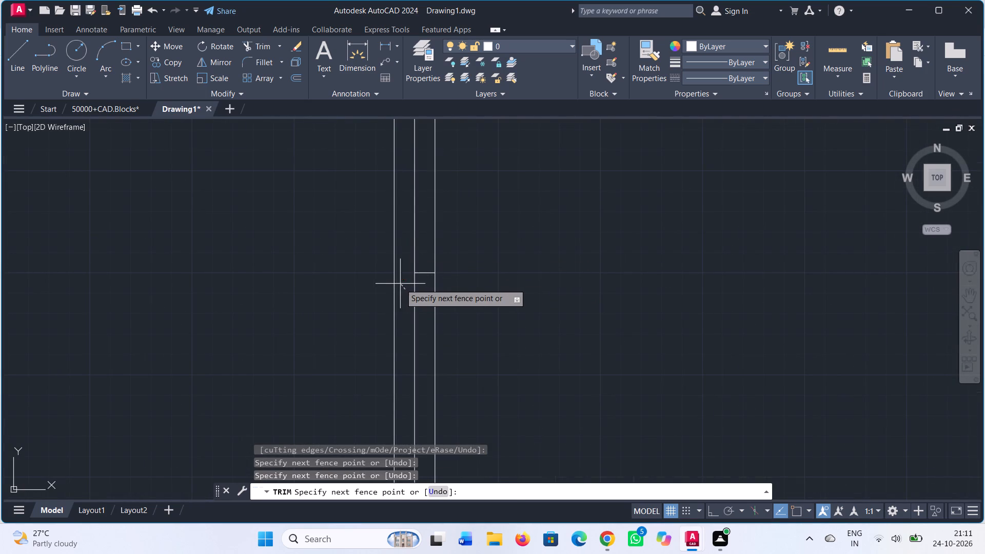
left_click(402, 285)
left_click(423, 273)
scroll(430, 276, "down", 3)
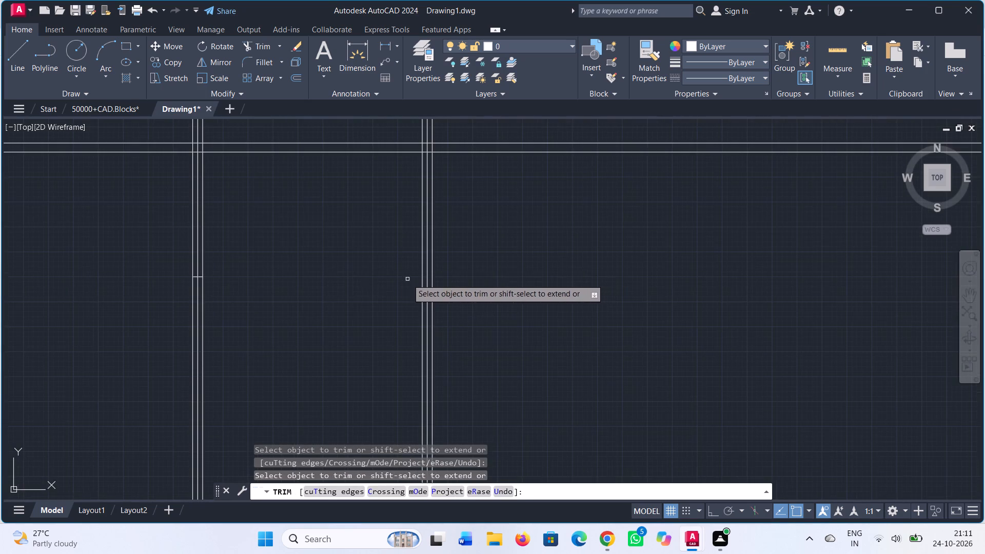
middle_click_drag(361, 263, 541, 227)
scroll(359, 241, "up", 3)
left_click(411, 246)
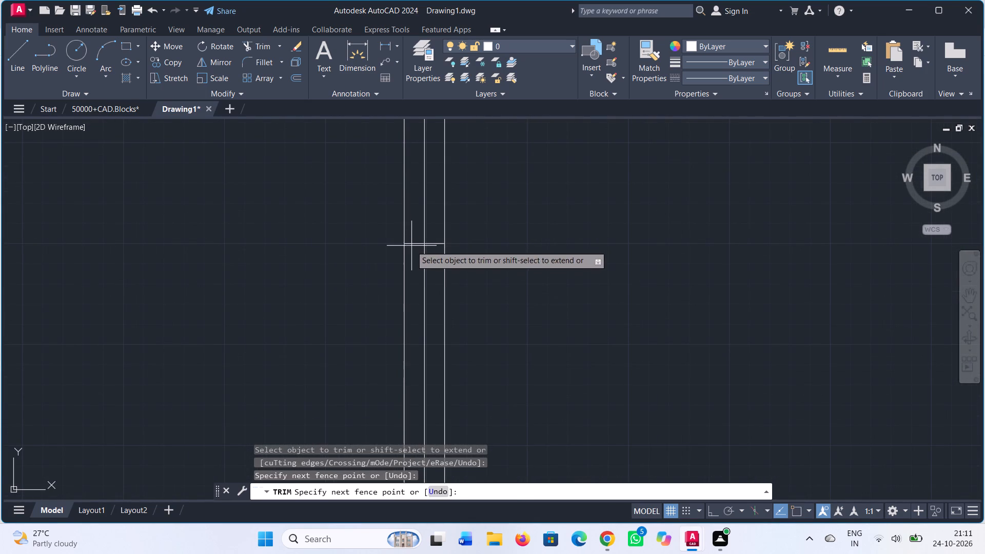
left_click(415, 241)
left_click(433, 239)
left_click(440, 252)
Trim the uppermost division line out of the partition between the second and third compartments.
scroll(496, 240, "down", 2)
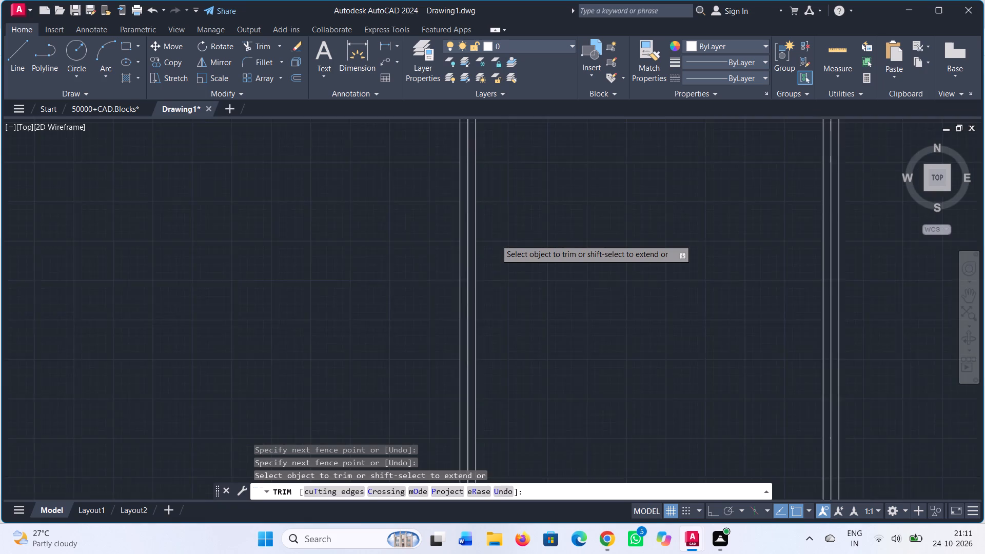
scroll(496, 240, "down", 2)
middle_click_drag(547, 332, 629, 186)
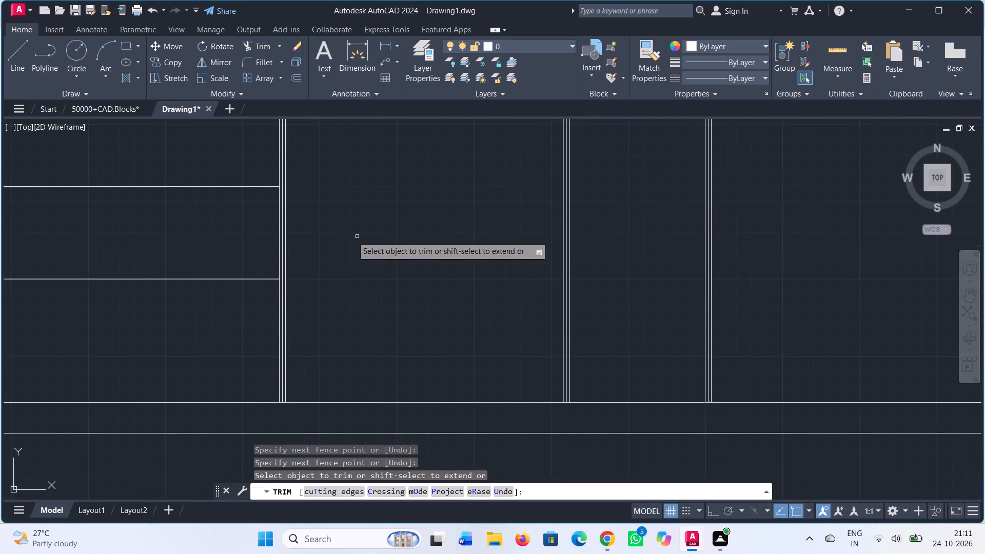
middle_click_drag(339, 236, 422, 305)
scroll(350, 272, "up", 2)
middle_click_drag(464, 244, 511, 409)
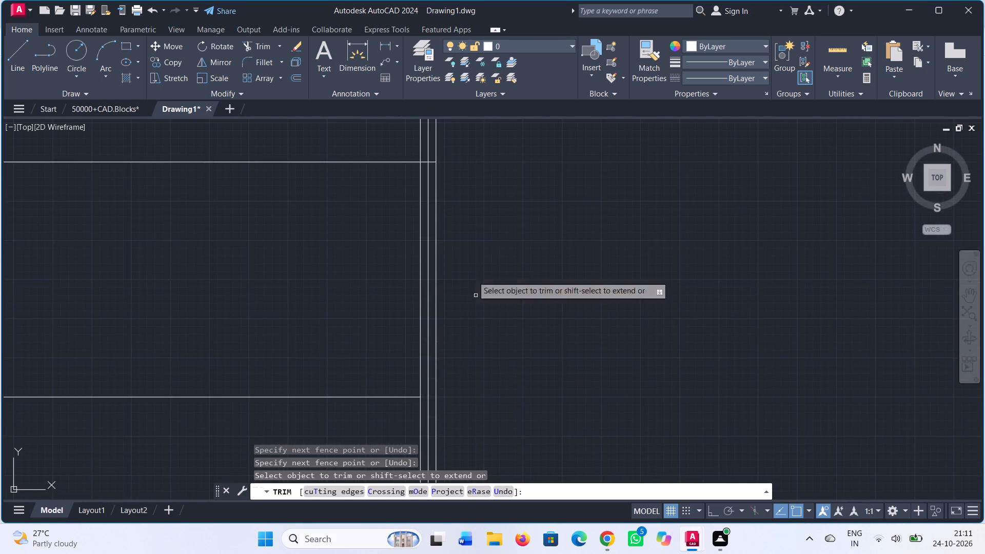
scroll(442, 186, "up", 2)
middle_click_drag(437, 180, 478, 309)
left_click(438, 254)
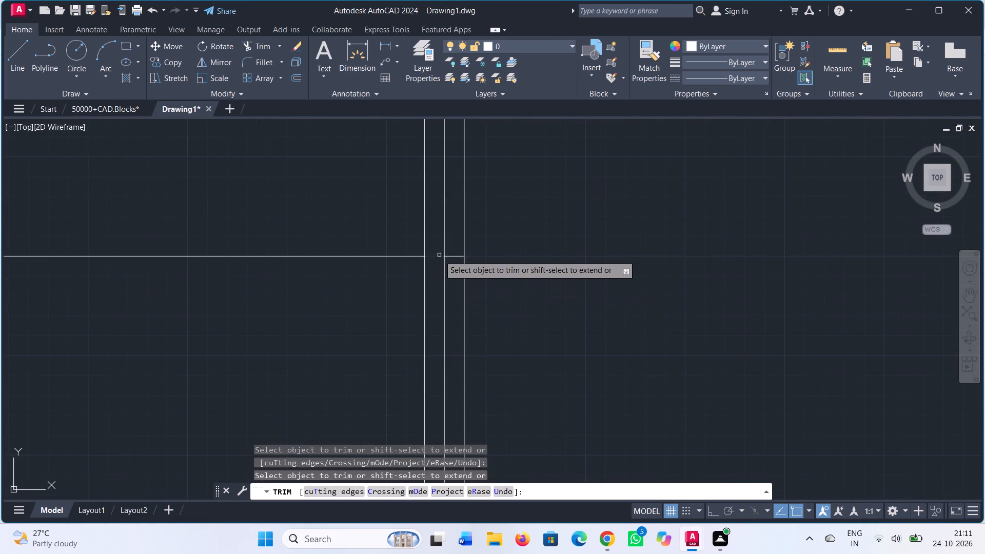
left_click(452, 257)
Inspect the second compartment's division lines and their ends at the neighbouring partitions for leftover pieces.
scroll(514, 254, "down", 5)
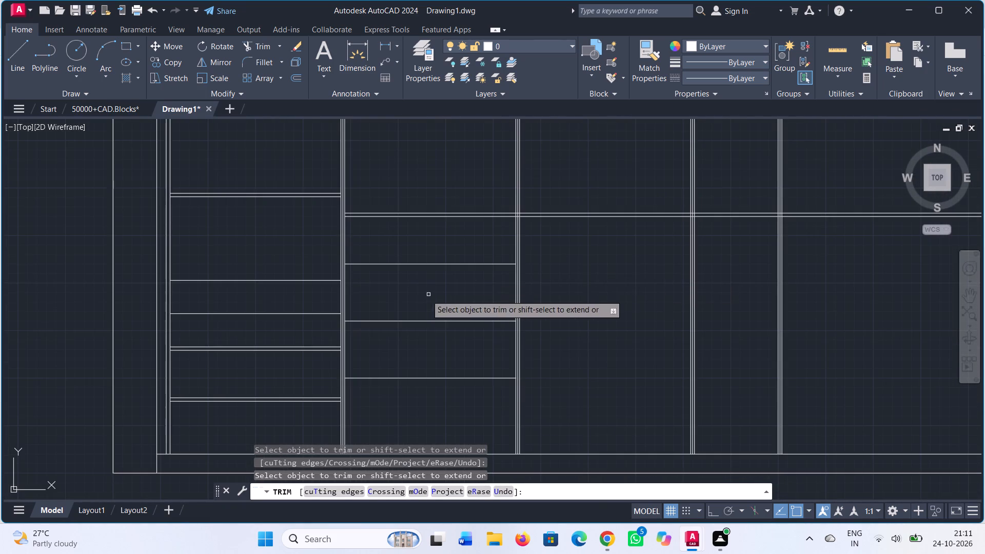
middle_click_drag(419, 296, 463, 263)
scroll(346, 227, "up", 3)
scroll(482, 263, "up", 1)
scroll(556, 329, "down", 1)
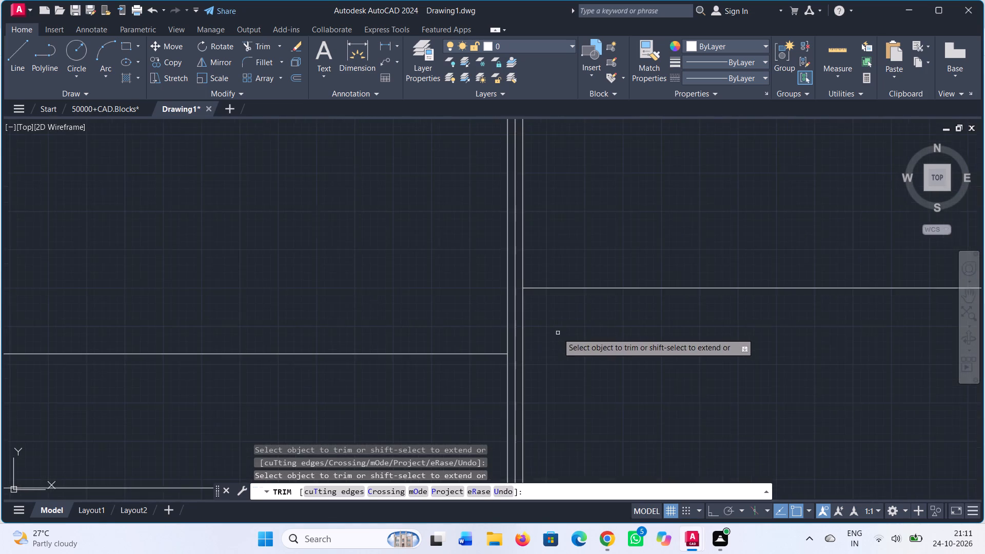
middle_click_drag(560, 338, 510, 148)
middle_click_drag(534, 350, 491, 151)
scroll(529, 265, "down", 1)
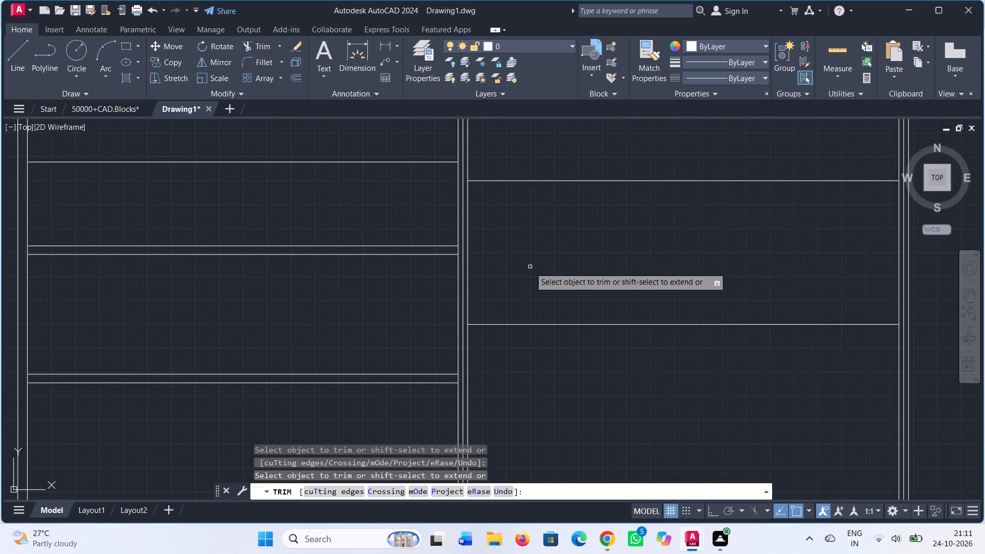
scroll(554, 280, "down", 2)
middle_click_drag(583, 280, 381, 332)
middle_click_drag(615, 316, 574, 336)
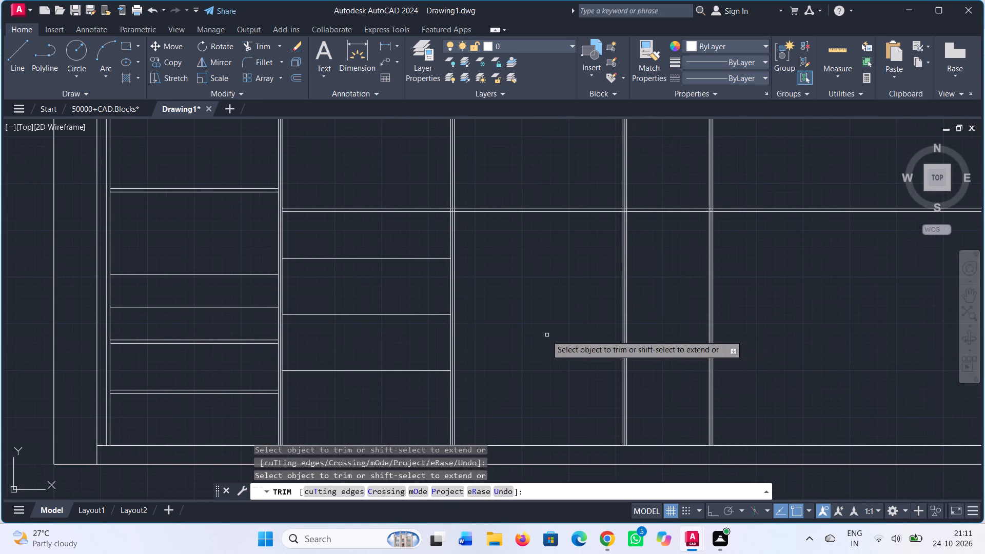
Offset the lower shelf board's bottom line 954 downward.
middle_click_drag(535, 336, 568, 314)
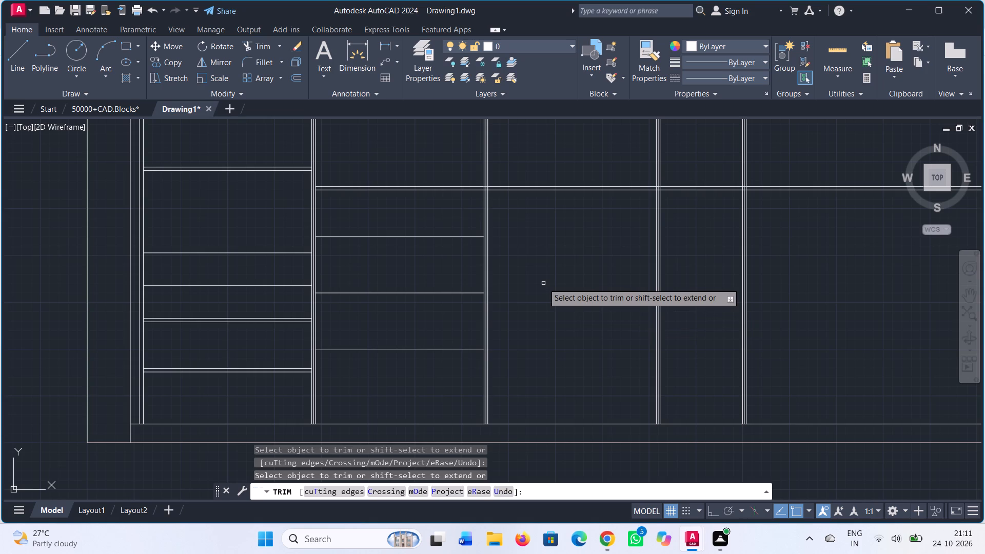
key("Escape")
type("off")
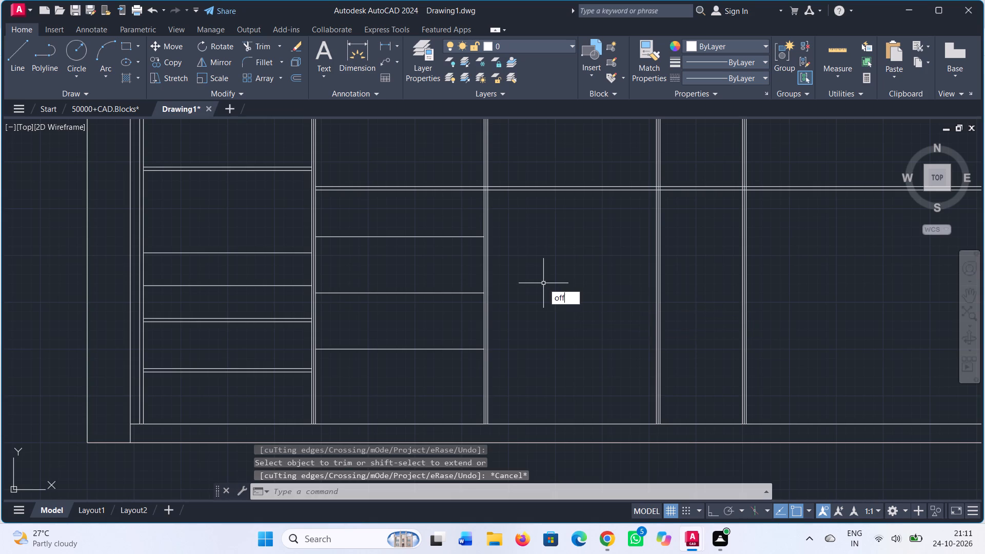
key("Return")
type("954")
key("Return")
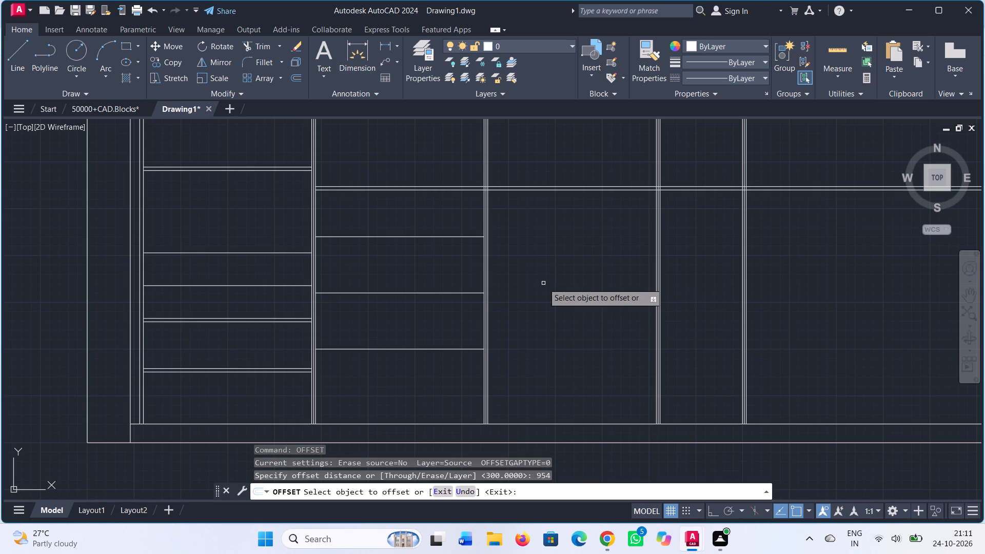
left_click_drag(546, 190, 546, 192)
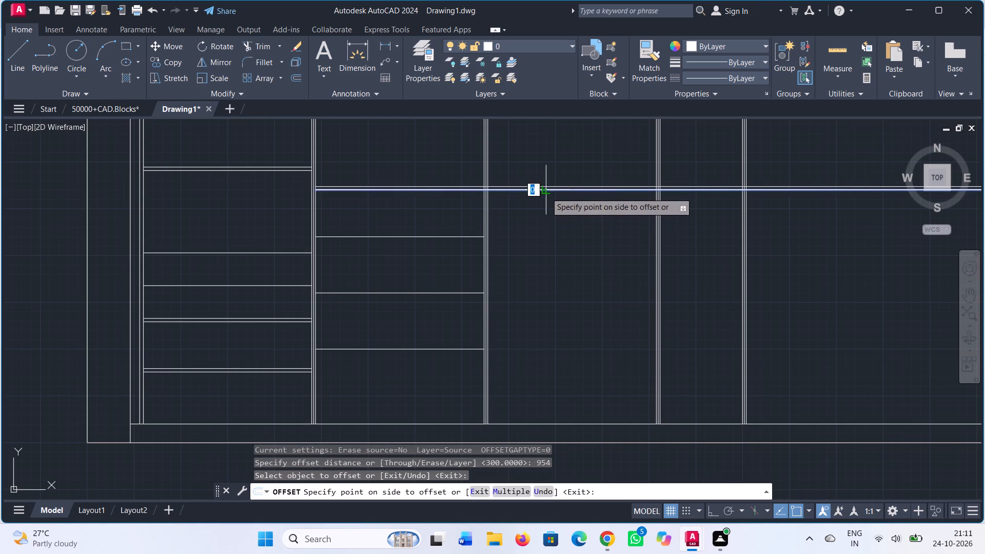
left_click_drag(546, 192, 546, 197)
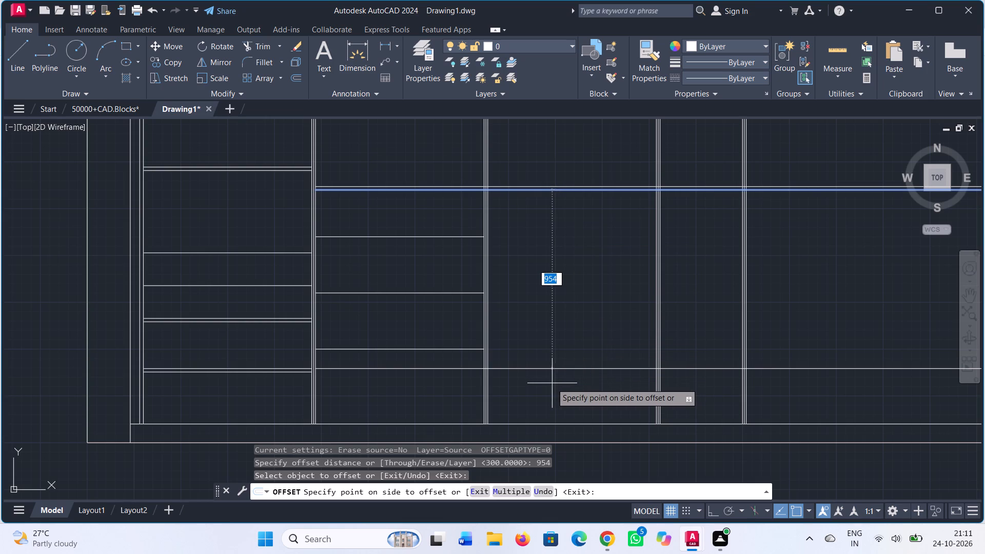
scroll(551, 383, "up", 2)
scroll(466, 377, "up", 2)
middle_click_drag(430, 372, 530, 378)
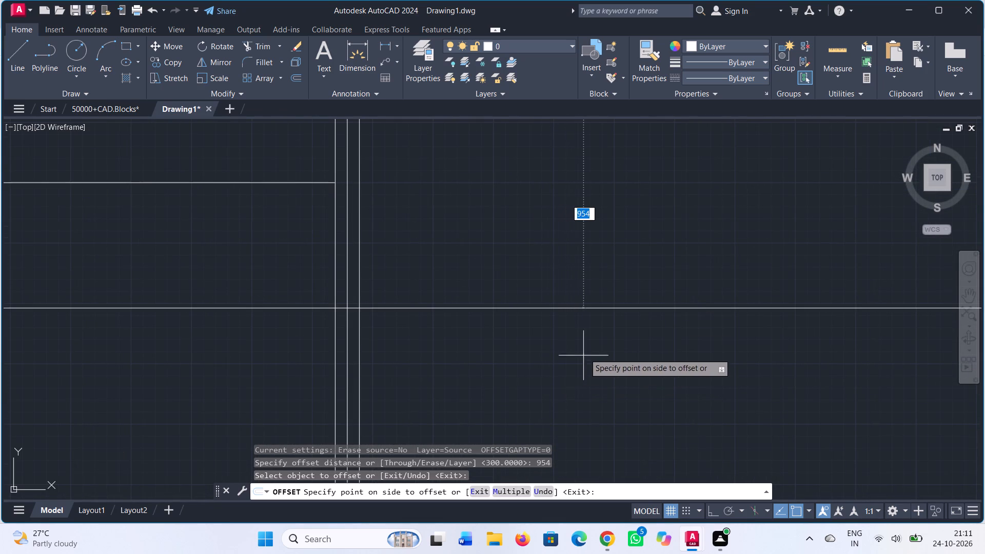
scroll(557, 247, "down", 3)
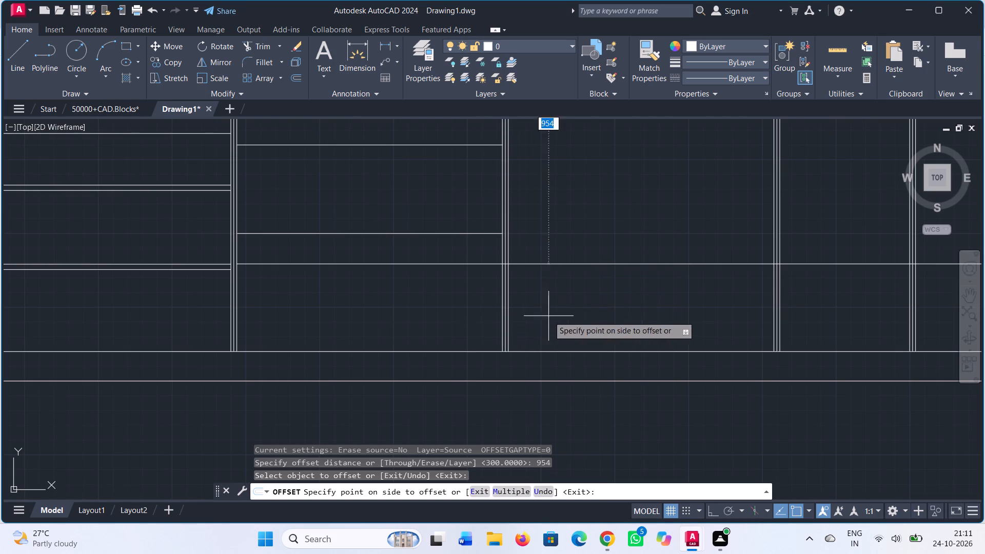
middle_click_drag(602, 305, 580, 331)
left_click(580, 321)
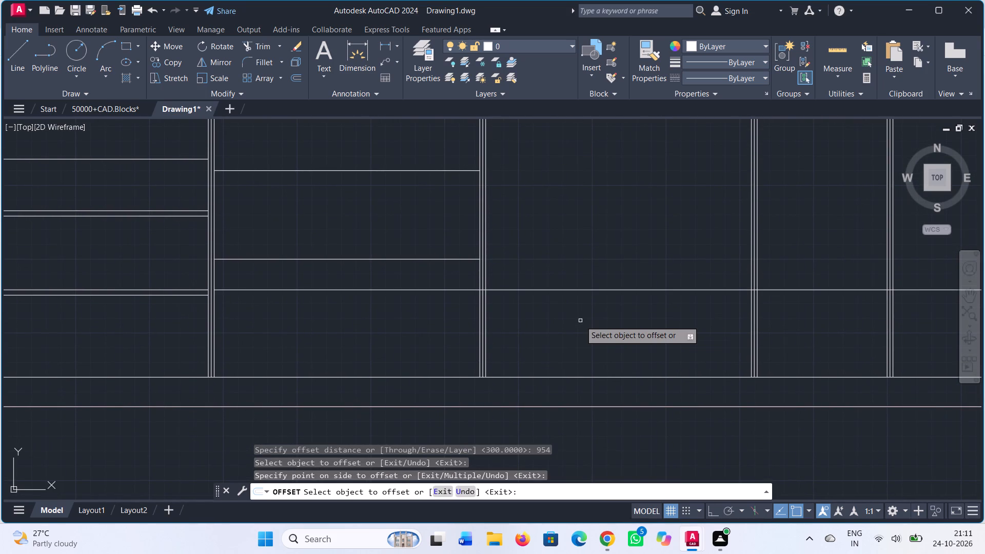
key("Escape")
Trim the new line out of the second compartment and the partition between the second and third compartments.
type("tr")
key("Return")
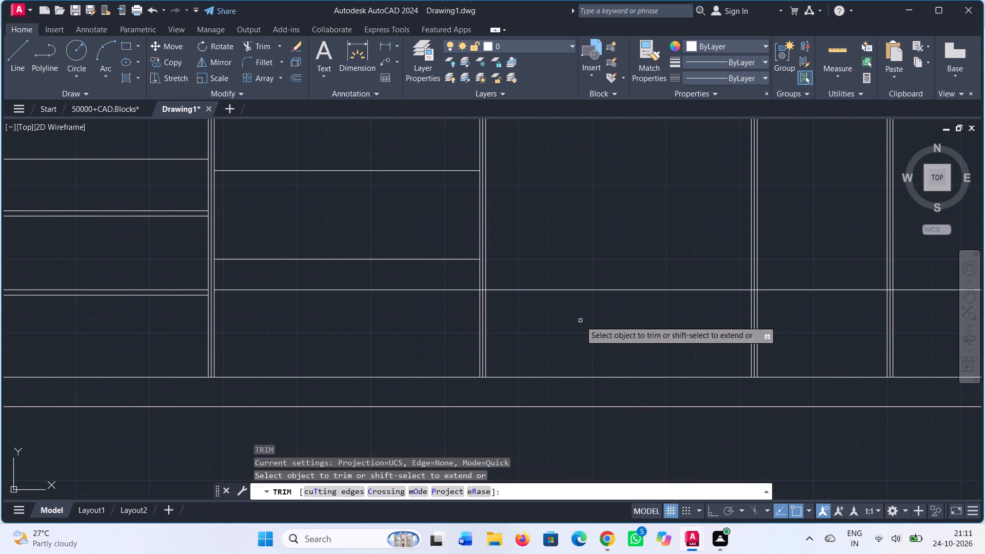
left_click(426, 299)
left_click(426, 288)
scroll(480, 307, "up", 1)
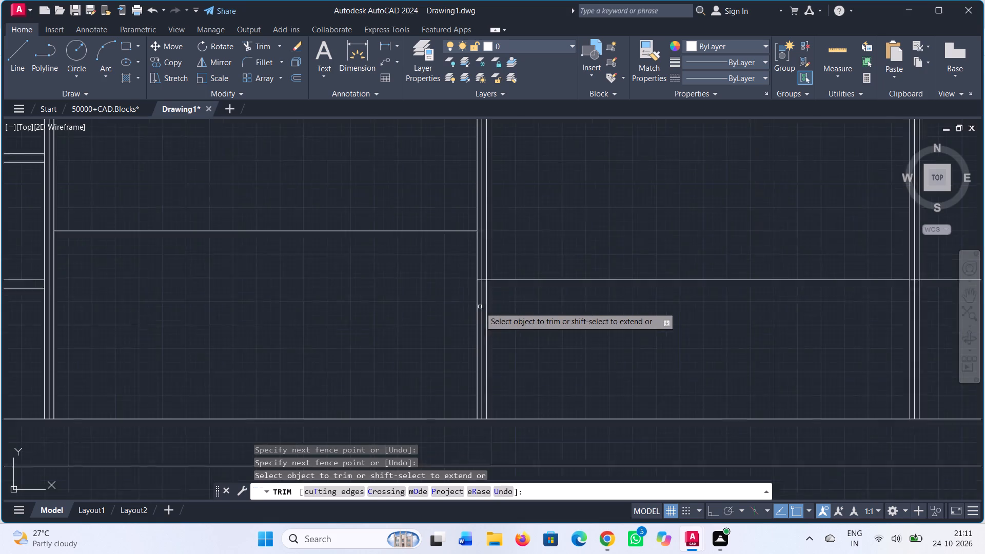
scroll(480, 307, "up", 2)
left_click(470, 239)
left_click(484, 238)
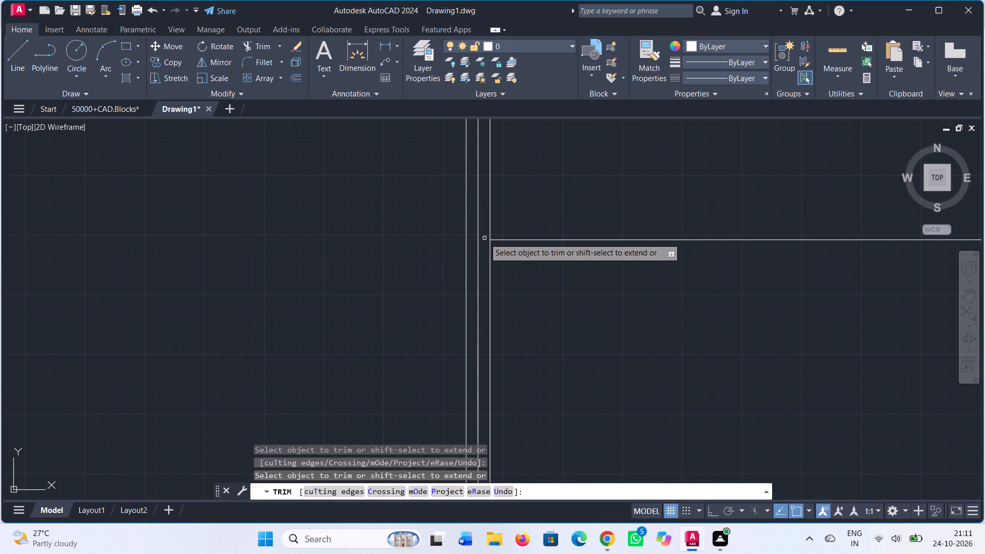
Trim the same line out of the wide fifth compartment and the end panel beyond it.
scroll(605, 224, "down", 1)
scroll(640, 247, "down", 2)
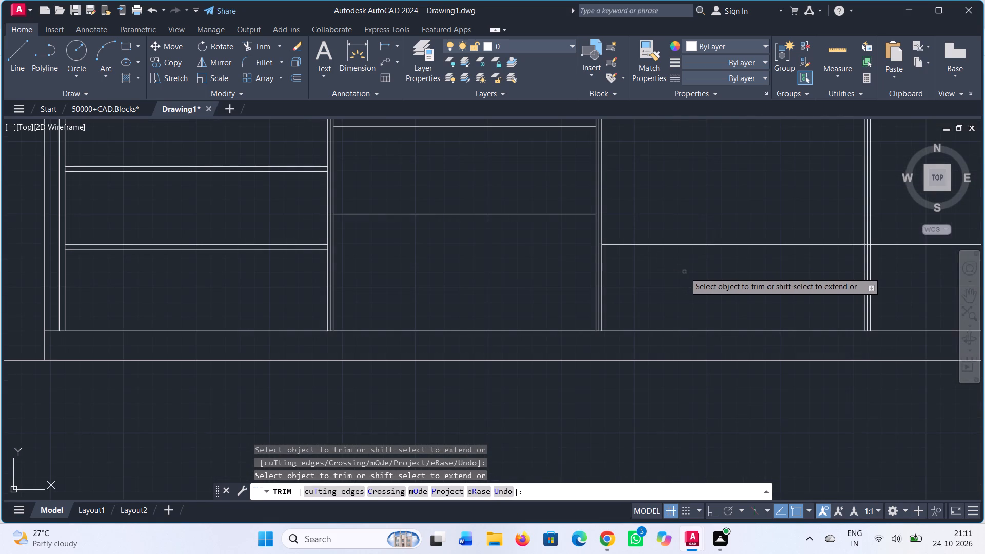
scroll(698, 293, "down", 2)
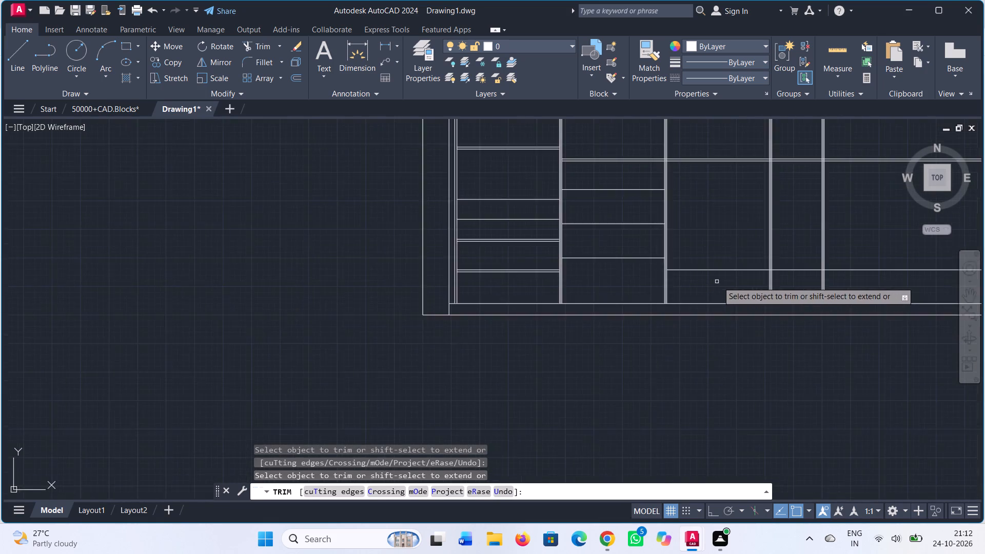
middle_click_drag(718, 282, 448, 287)
left_click_drag(640, 284, 641, 275)
left_click(642, 254)
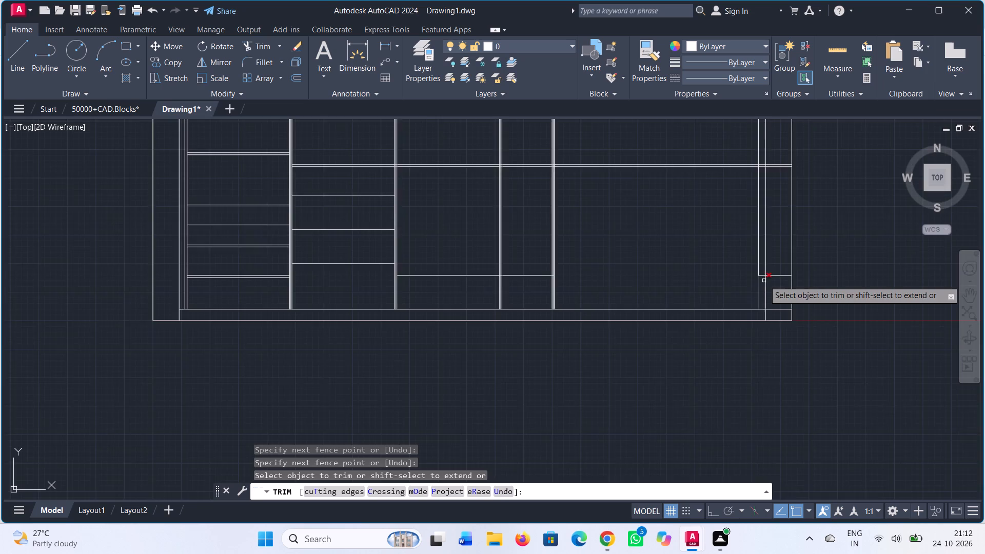
scroll(765, 280, "up", 2)
left_click(751, 267)
left_click(779, 269)
Trim the line's leftover stubs inside the partition between the fourth and fifth compartments.
middle_click_drag(299, 268, 408, 271)
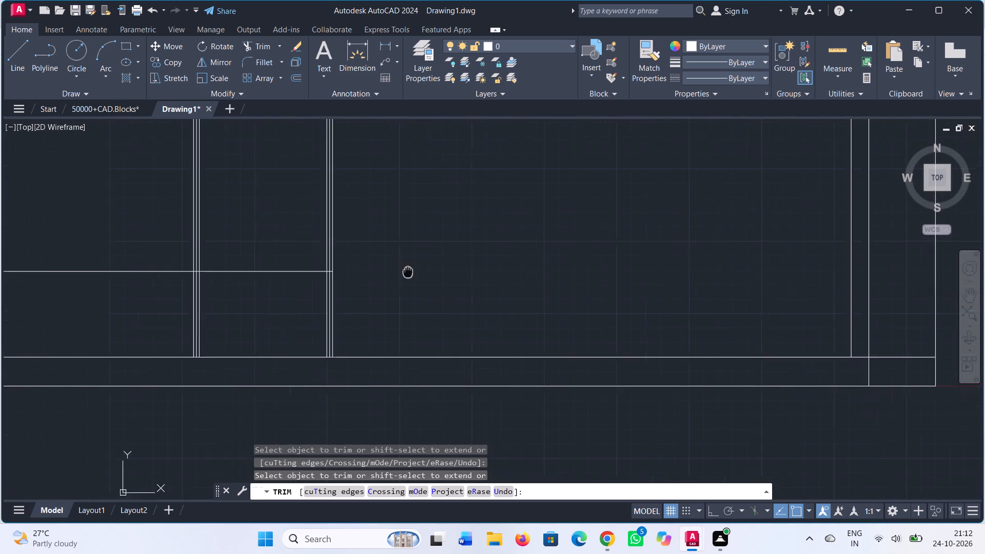
middle_click_drag(408, 271, 547, 271)
scroll(479, 275, "up", 3)
scroll(416, 253, "up", 1)
left_click(432, 263)
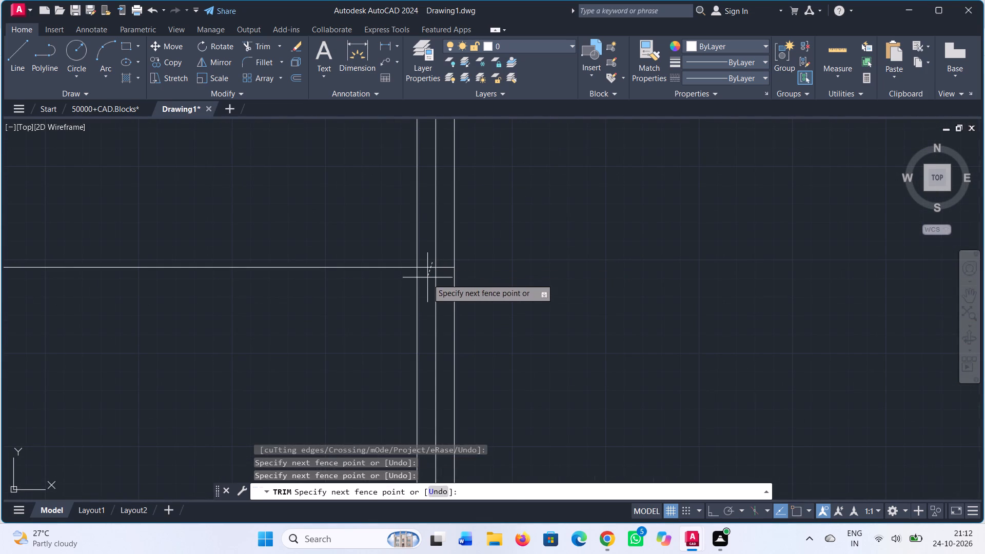
left_click(428, 280)
left_click(443, 276)
left_click(444, 261)
Trim the line out of the partition between the third and fourth compartments.
scroll(443, 267, "down", 3)
middle_click_drag(286, 271, 290, 271)
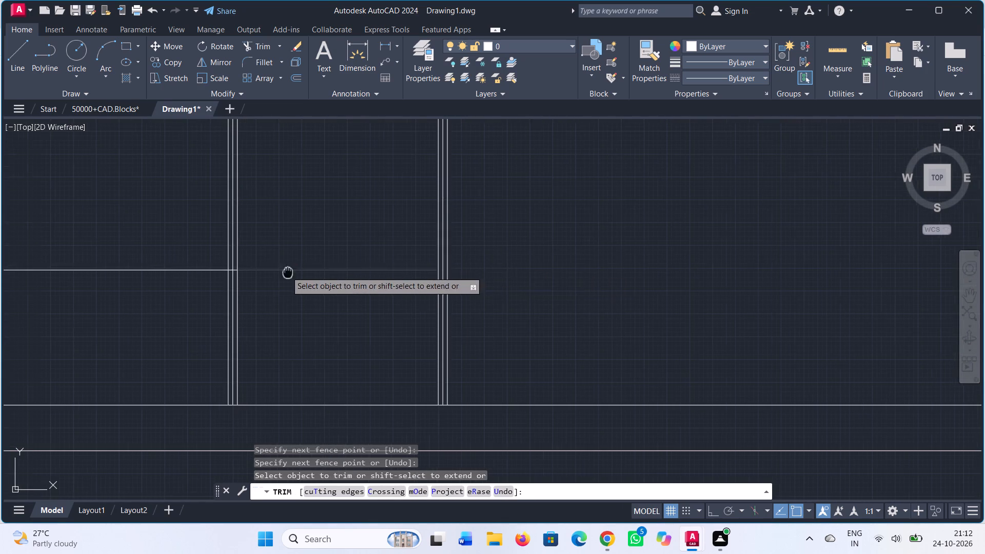
middle_click_drag(290, 271, 410, 268)
scroll(361, 273, "up", 3)
middle_click_drag(386, 295, 486, 311)
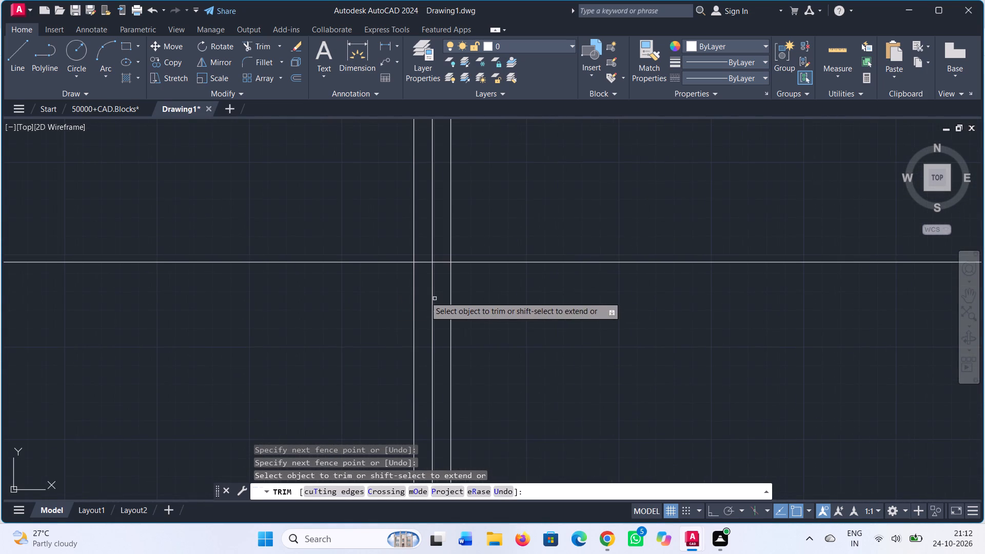
left_click(425, 263)
left_click(440, 264)
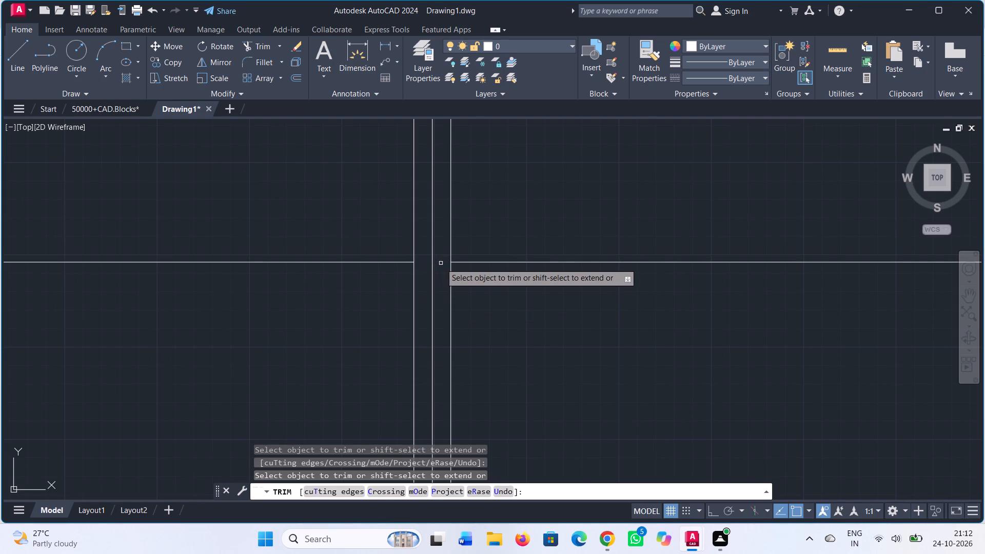
Measure the bottom opening of the third compartment beneath the new line.
scroll(515, 239, "down", 4)
scroll(537, 274, "down", 2)
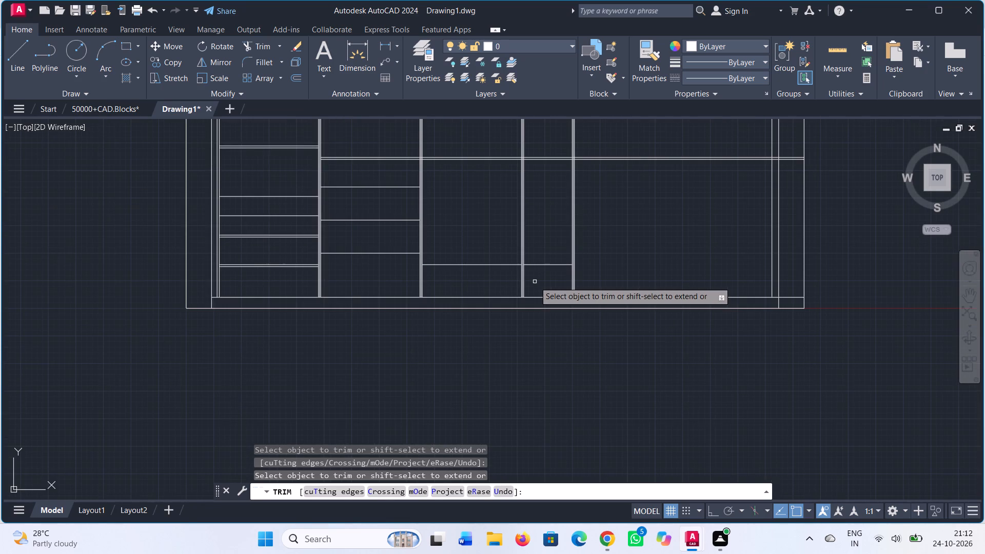
scroll(538, 279, "down", 1)
middle_click_drag(538, 279, 628, 285)
scroll(564, 279, "up", 3)
middle_click_drag(580, 289, 636, 294)
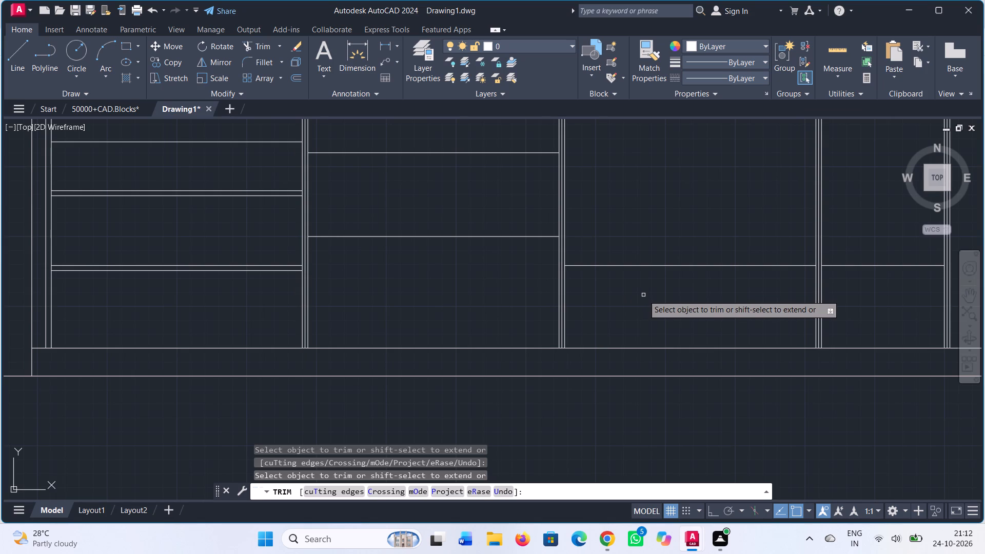
middle_click_drag(643, 295, 638, 295)
left_click(848, 47)
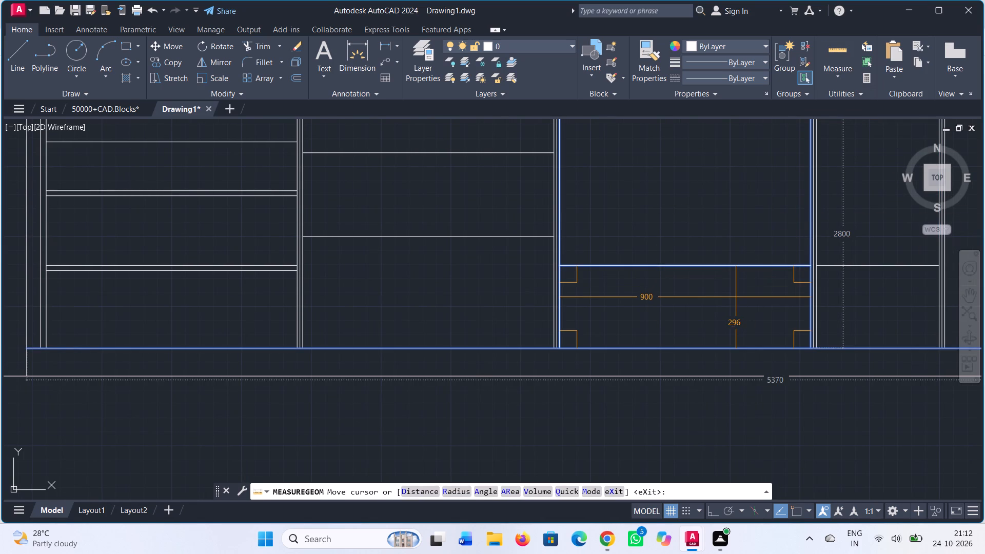
key("Escape")
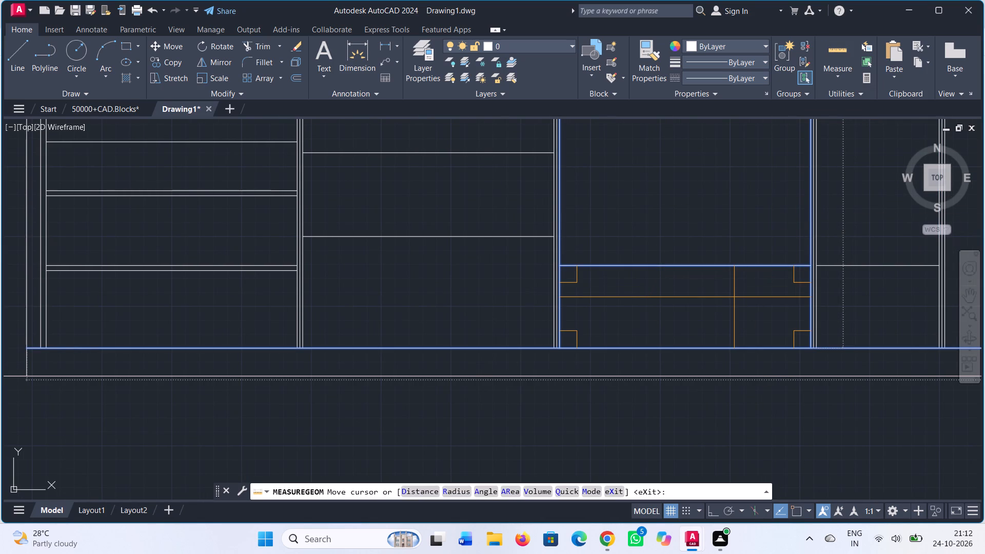
Offset the new lines in the third and fourth compartments 18 downward to form the bottom shelf boards.
type("off")
key("Return")
type("18")
key("Return")
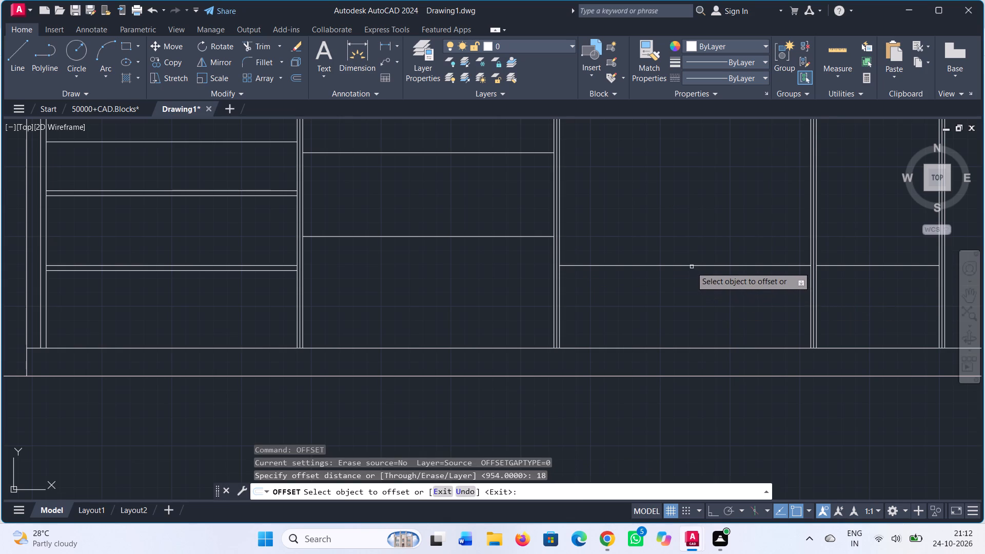
left_click(687, 265)
left_click(689, 301)
middle_click_drag(751, 303, 452, 304)
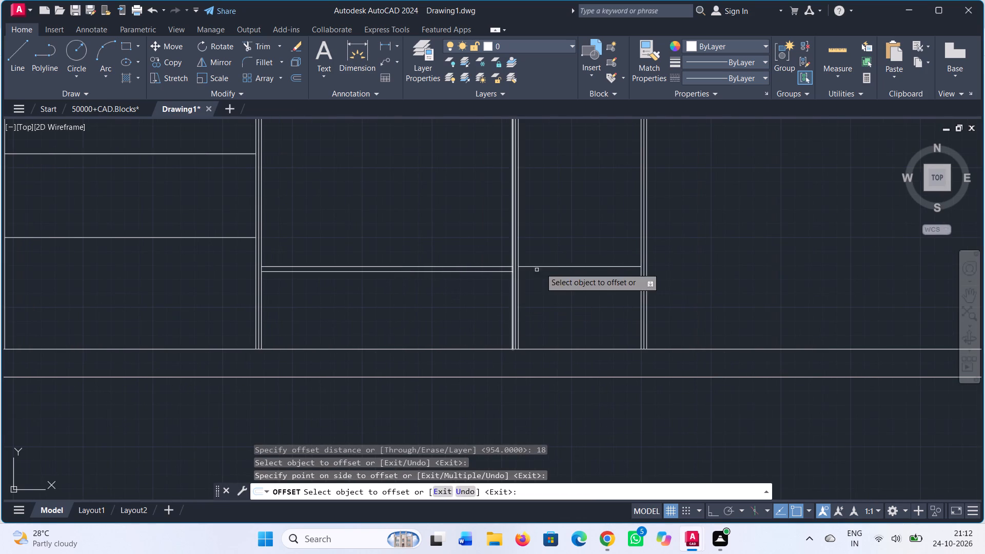
left_click(554, 268)
left_click(554, 291)
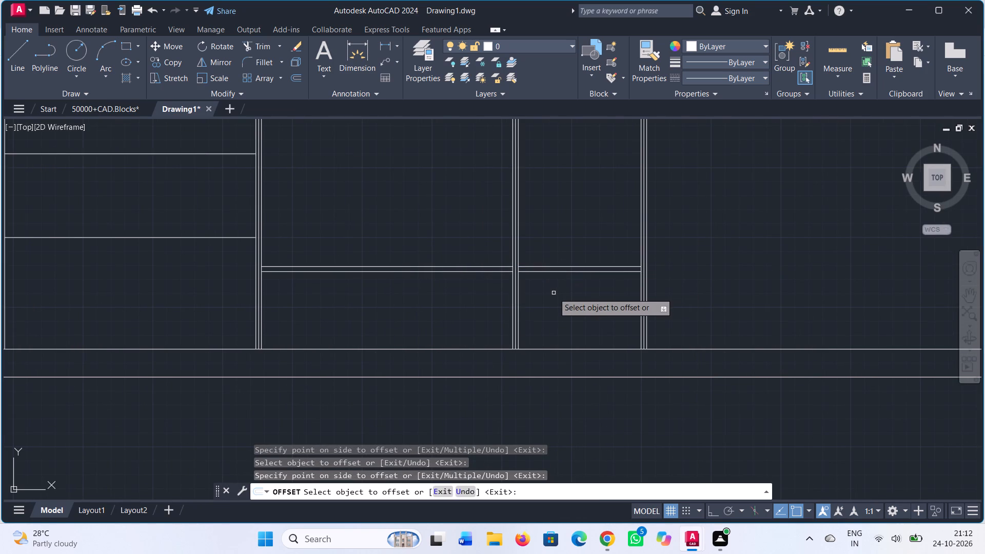
key("Escape")
Measure the openings below the bottom shelf boards in the third and fourth compartments and above the fourth's board.
left_click(832, 56)
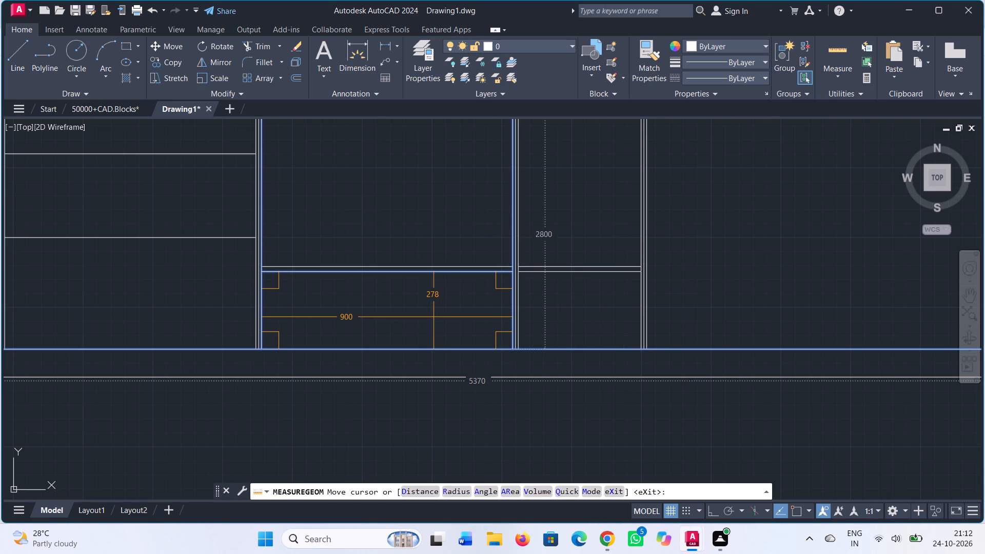
middle_click_drag(560, 316, 536, 425)
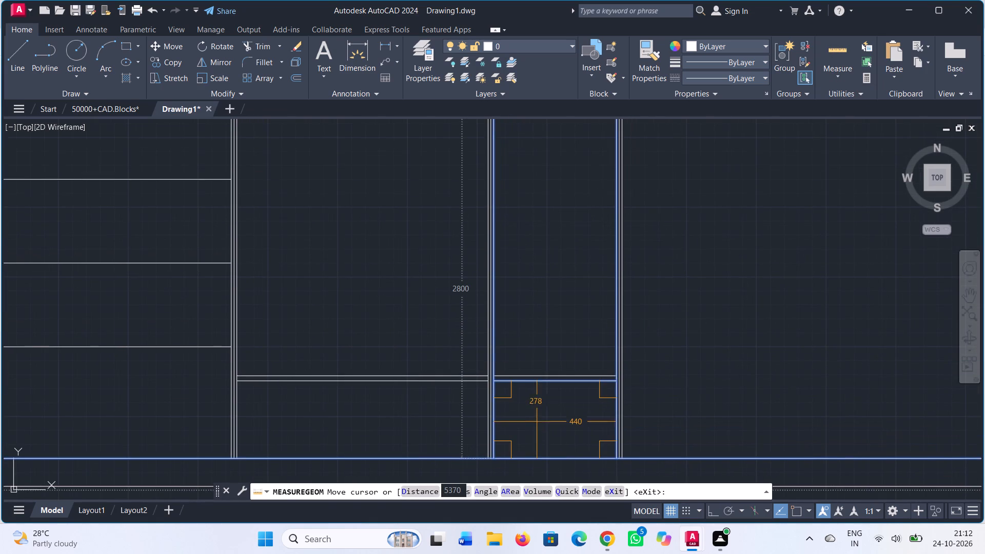
scroll(548, 414, "down", 1)
middle_click_drag(548, 414, 520, 403)
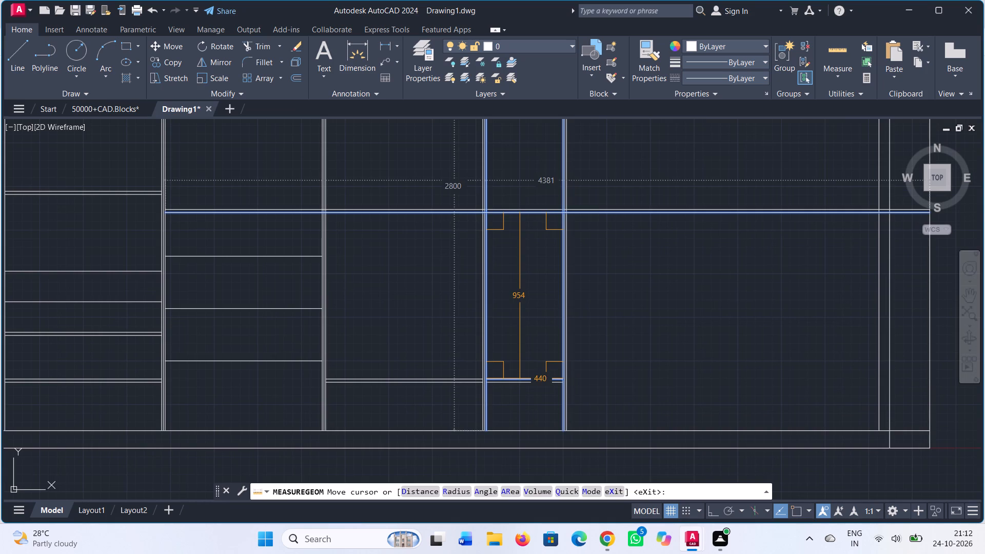
key("Escape")
Trim the upper and lower shelf board lines out of the fourth compartment and the wide fifth compartment.
scroll(586, 323, "down", 2)
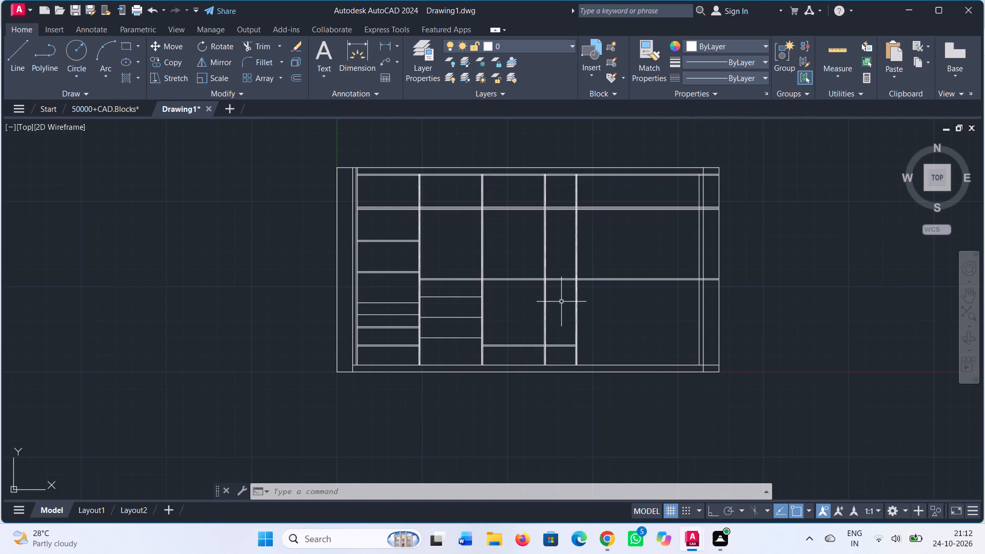
type("tr")
key("Return")
left_click(544, 287)
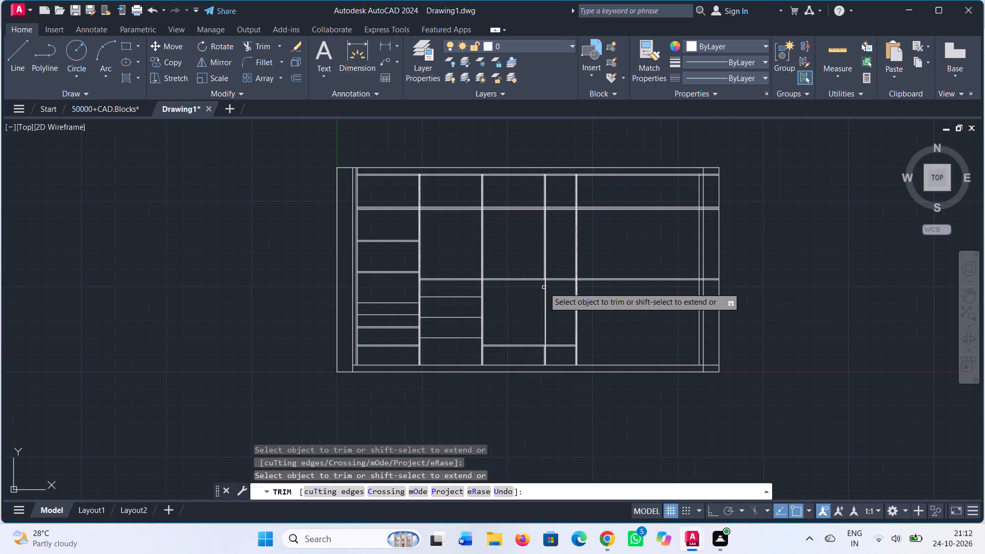
scroll(539, 289, "up", 2)
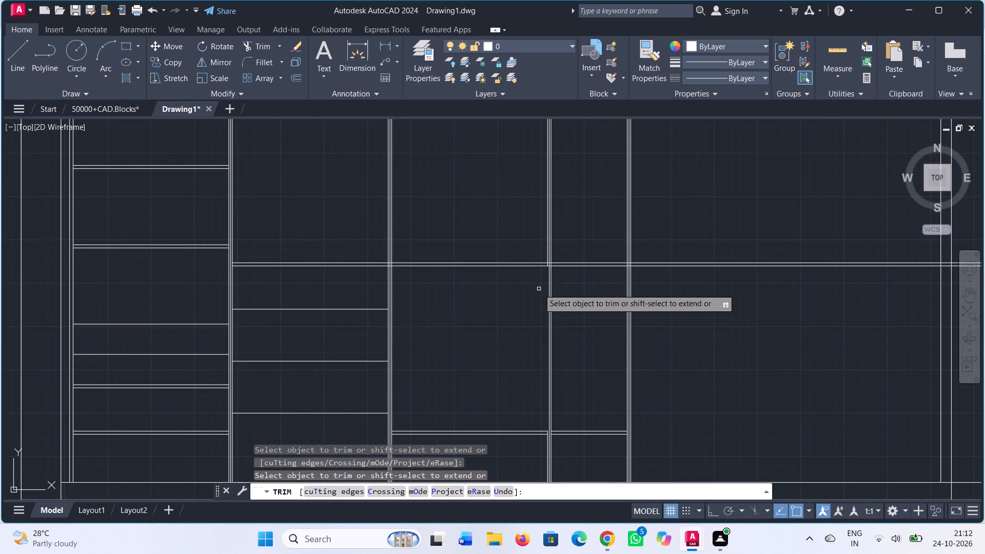
key("ctrl+z")
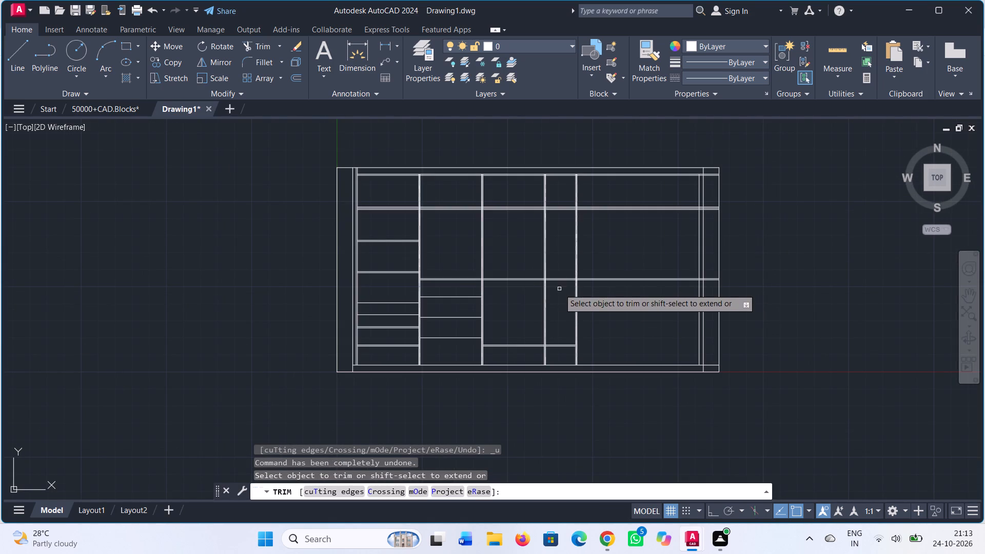
left_click(559, 289)
left_click(559, 191)
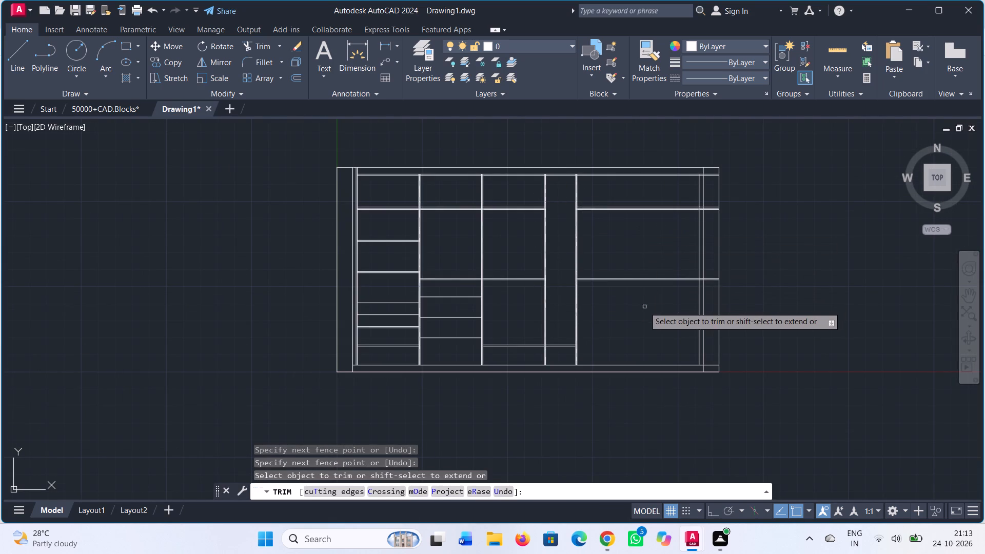
left_click(616, 296)
left_click(633, 198)
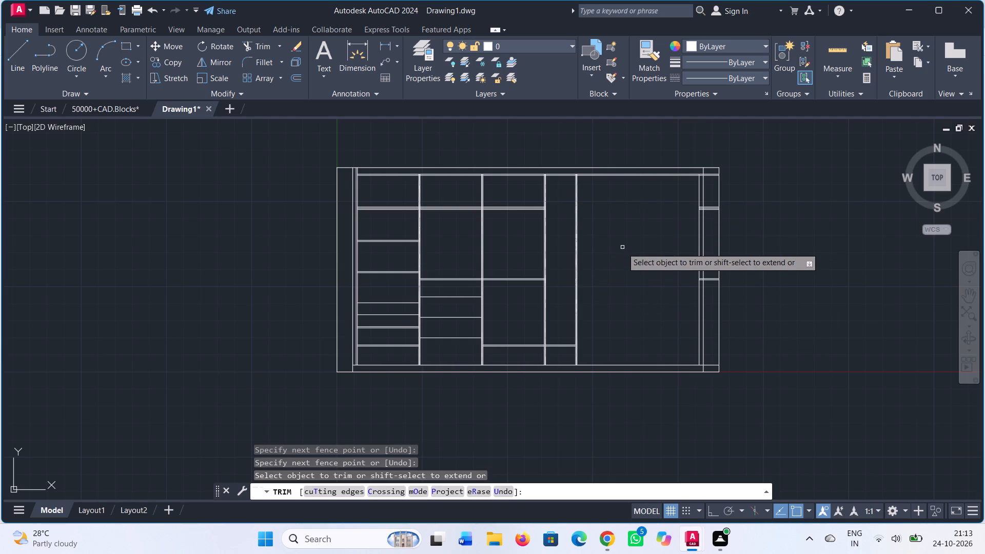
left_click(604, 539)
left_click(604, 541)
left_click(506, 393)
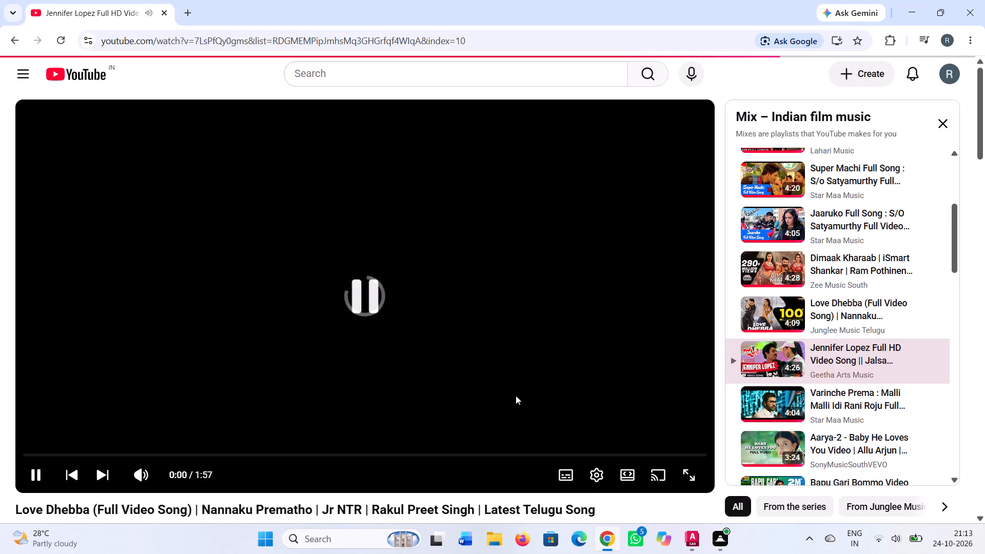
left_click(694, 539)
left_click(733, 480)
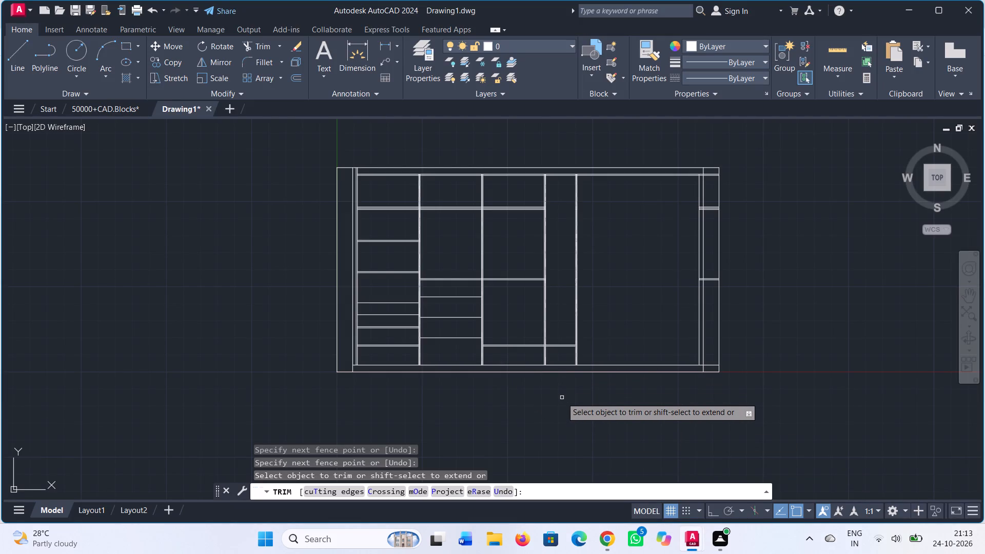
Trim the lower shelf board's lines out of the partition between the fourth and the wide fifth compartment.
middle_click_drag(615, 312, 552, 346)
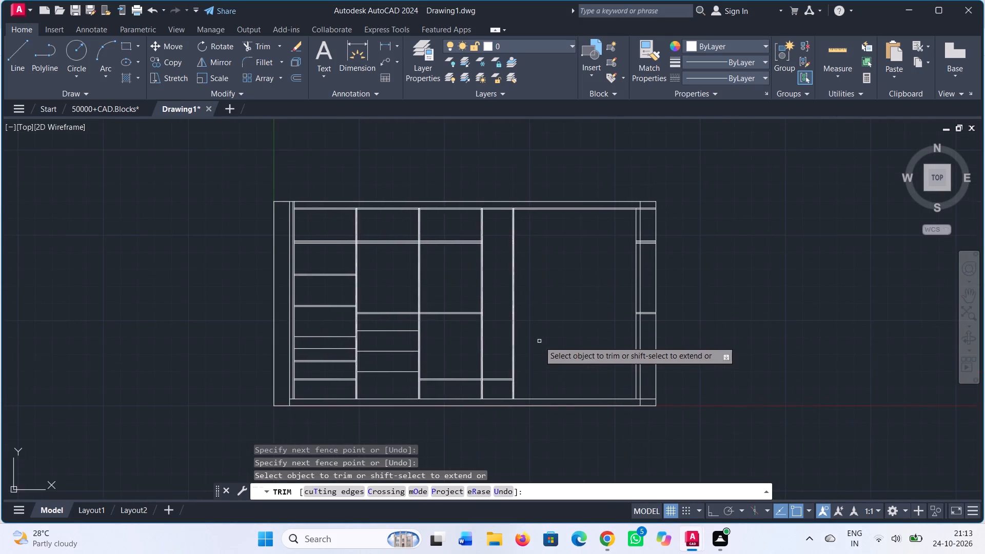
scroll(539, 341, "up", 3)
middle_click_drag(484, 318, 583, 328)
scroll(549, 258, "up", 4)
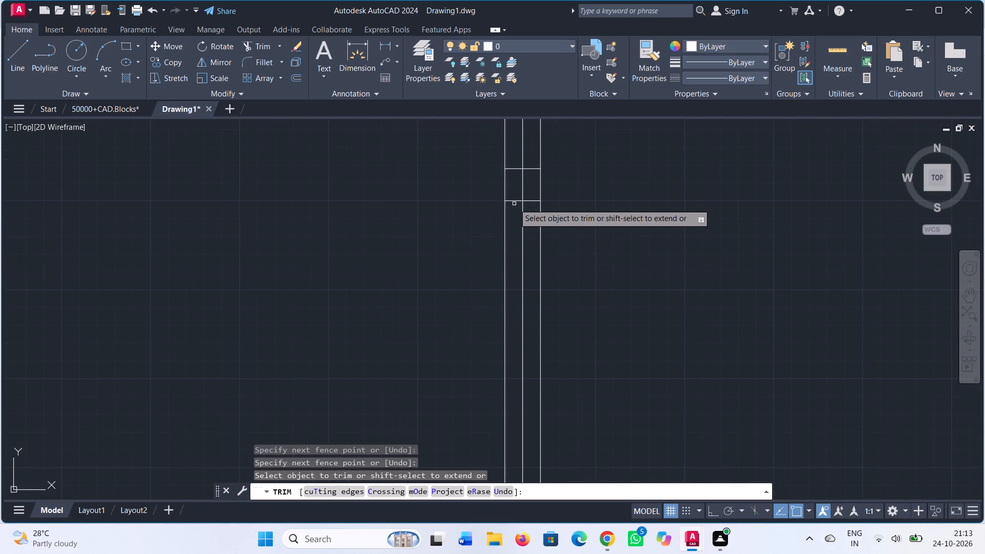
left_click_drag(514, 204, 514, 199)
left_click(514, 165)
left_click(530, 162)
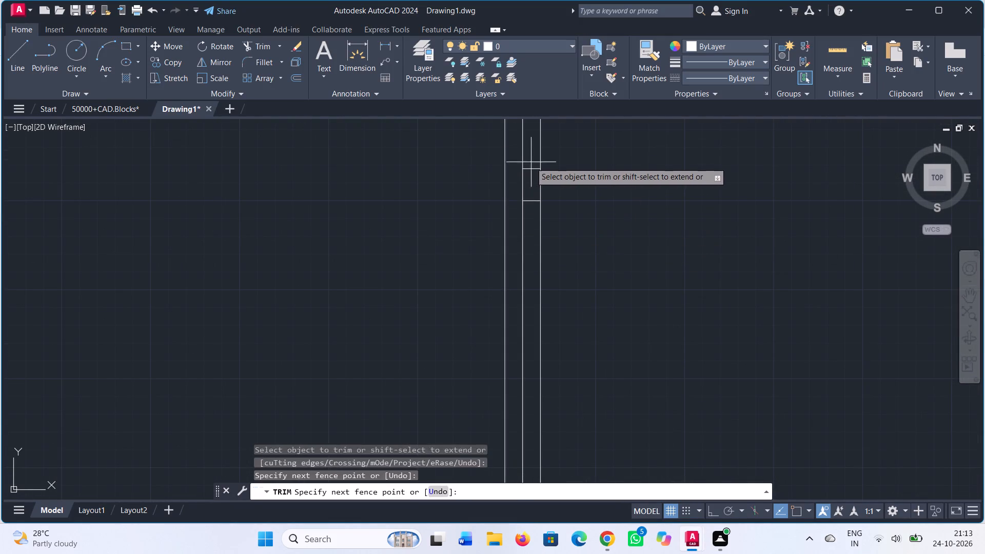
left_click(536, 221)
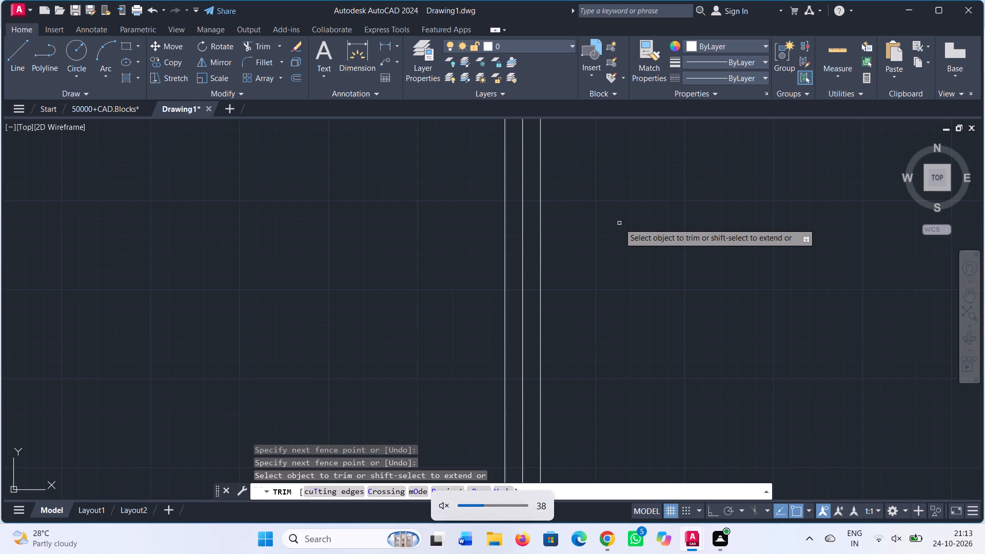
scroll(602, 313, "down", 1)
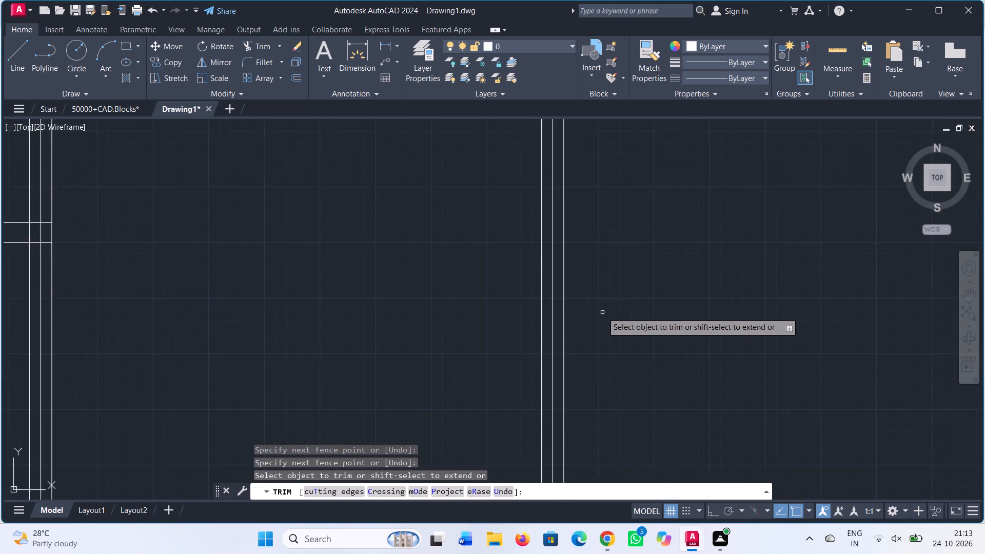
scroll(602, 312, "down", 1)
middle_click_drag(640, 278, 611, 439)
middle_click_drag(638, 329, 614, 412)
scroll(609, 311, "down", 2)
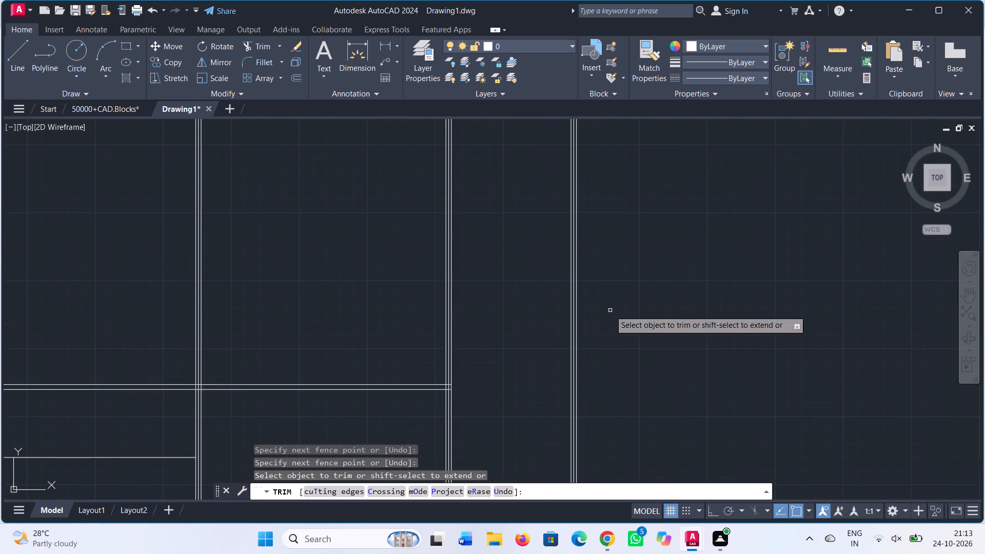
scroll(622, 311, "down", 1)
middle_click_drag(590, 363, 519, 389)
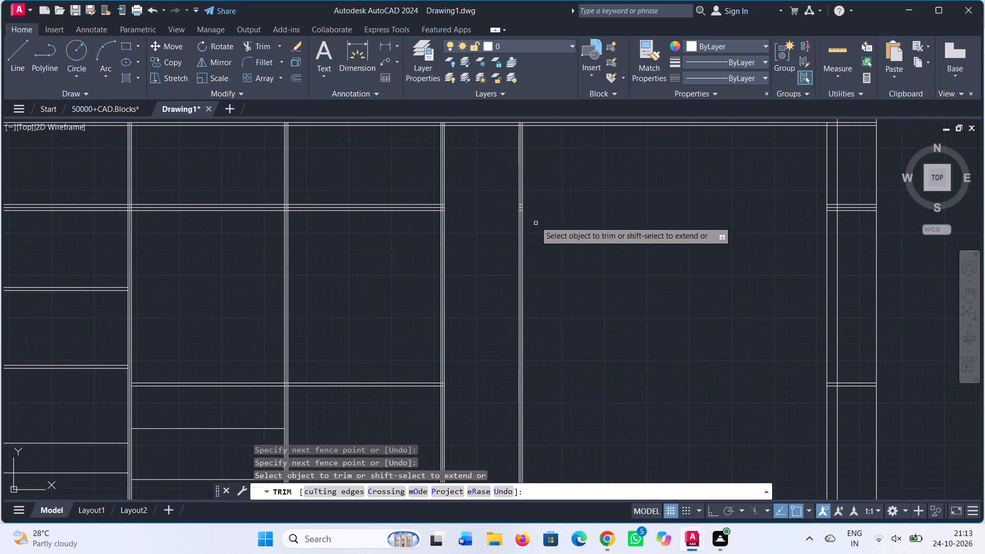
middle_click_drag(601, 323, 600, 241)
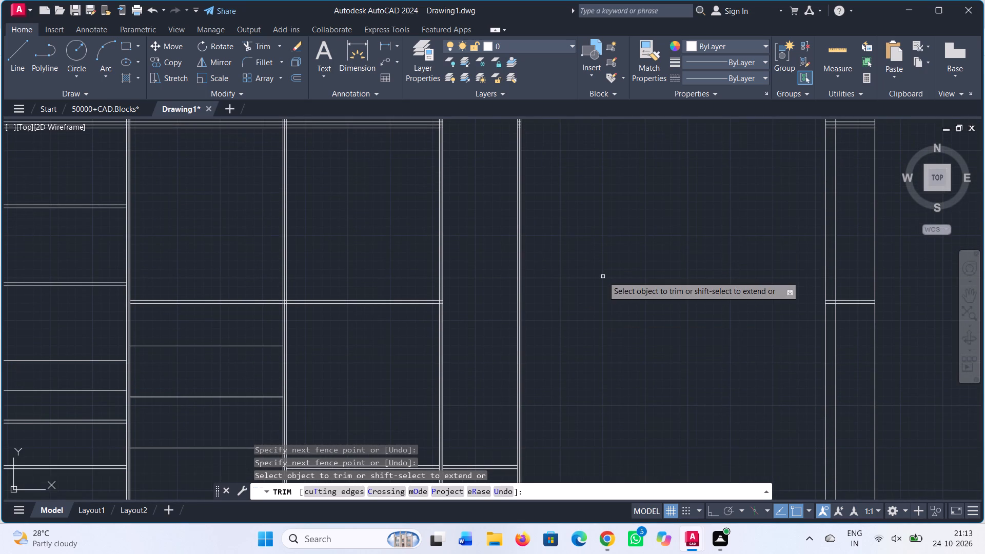
Undo the shelf board trims made in the partition, the fourth compartment and the wide fifth compartment.
key("ctrl+z")
key("ctrl+z")
key("ctrl+z")
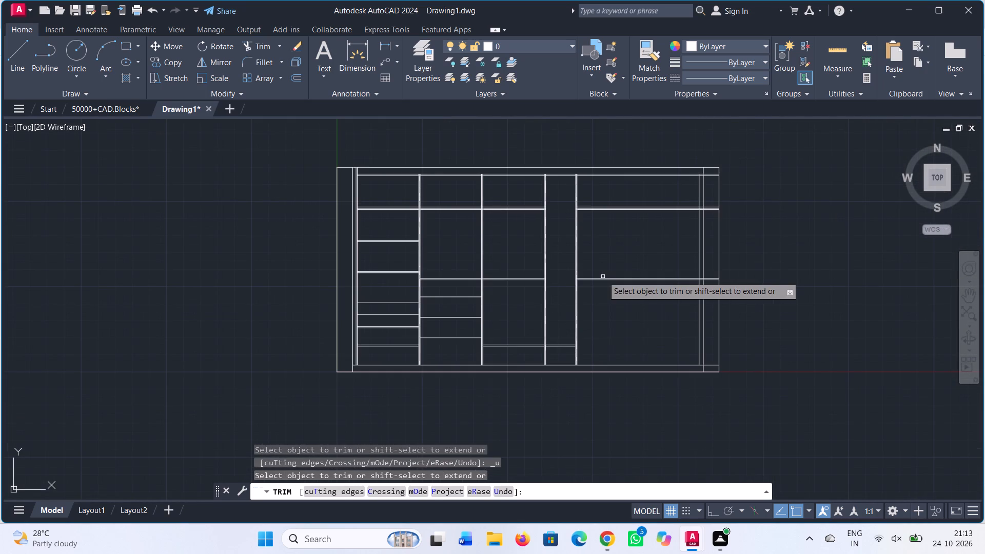
key("ctrl+z")
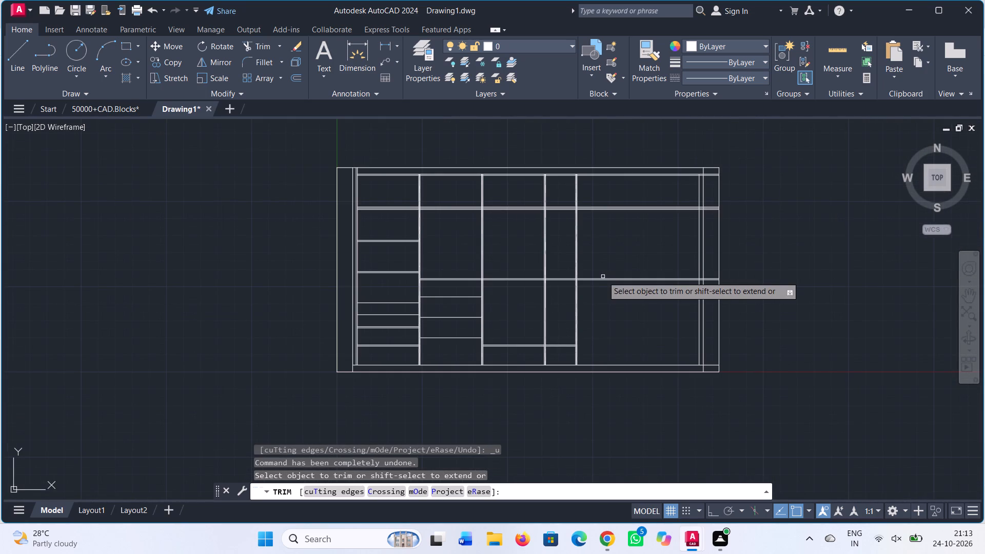
Trim the lower shelf board's two lines out of the wide fifth compartment and the narrow strips at its far side.
left_click(611, 287)
left_click(619, 245)
scroll(702, 288, "up", 2)
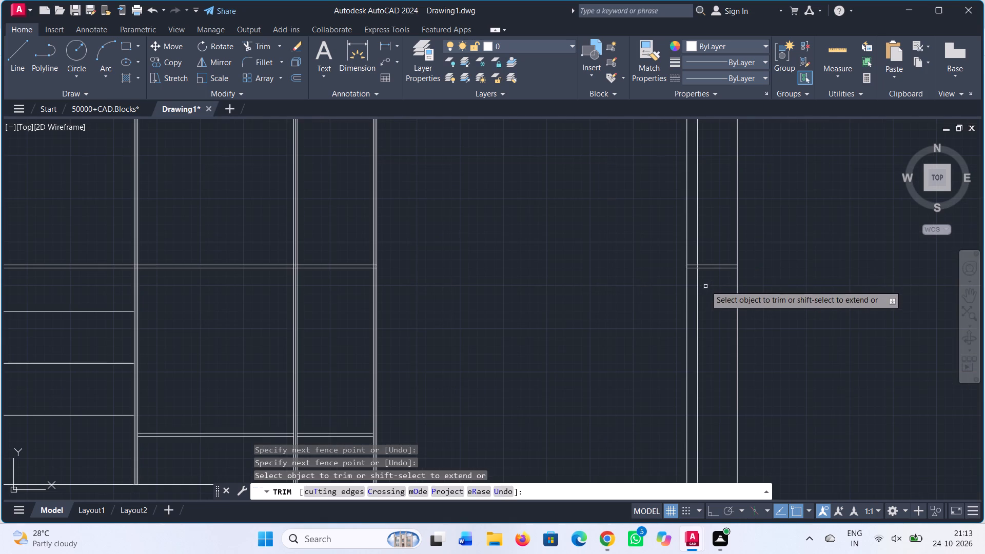
left_click(709, 273)
left_click(715, 251)
scroll(695, 264, "up", 3)
left_click(687, 259)
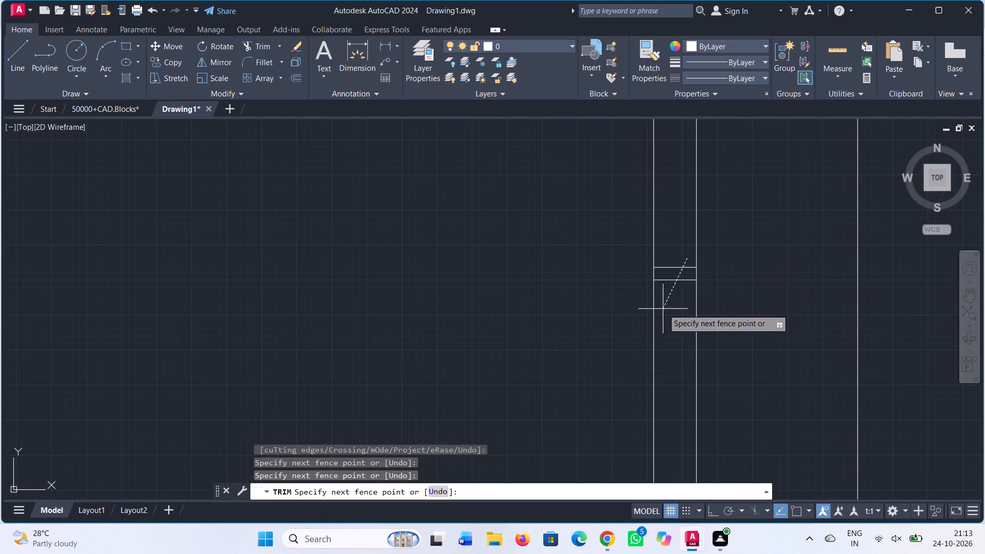
left_click(663, 309)
scroll(672, 298, "down", 5)
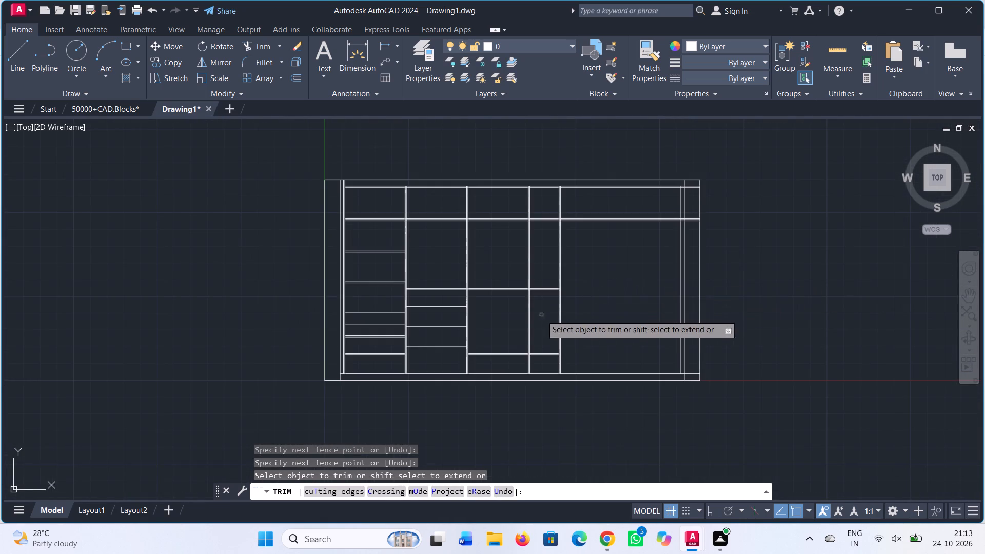
Trim the lower shelf board's line ends out of the partition between the fourth and fifth compartments.
scroll(569, 290, "up", 2)
scroll(505, 302, "up", 3)
scroll(633, 226, "up", 3)
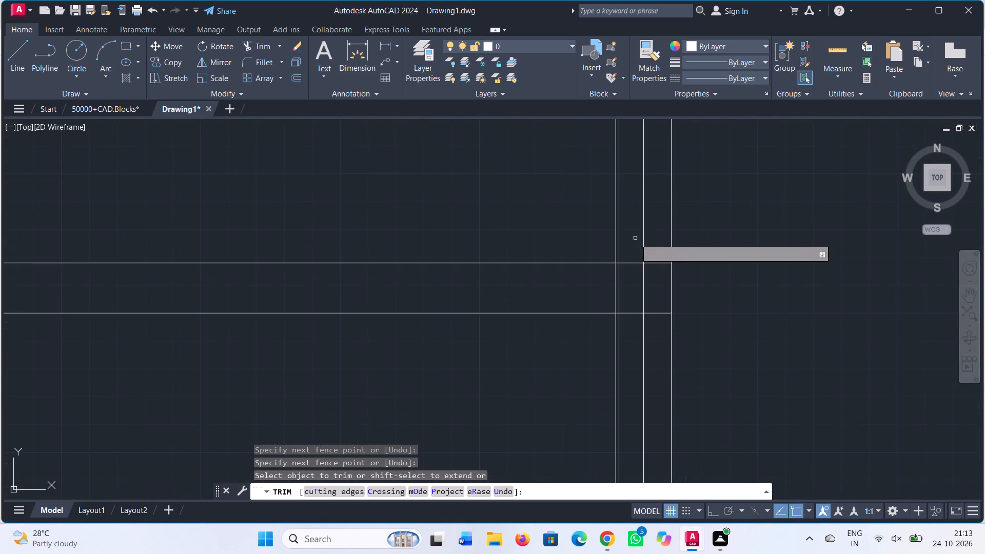
left_click(635, 250)
left_click(626, 327)
left_click(653, 320)
left_click(659, 253)
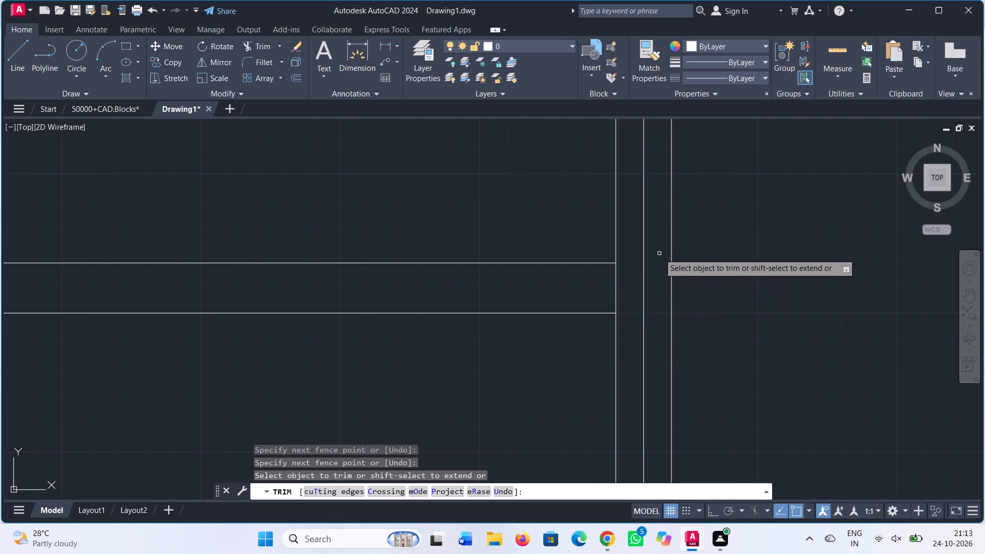
Look over the lower shelf boards and the full compartment layout after the trimming.
scroll(659, 253, "down", 2)
scroll(725, 320, "down", 1)
middle_click_drag(736, 336, 637, 113)
middle_click_drag(664, 345, 706, 170)
middle_click_drag(699, 390, 696, 183)
scroll(704, 356, "down", 1)
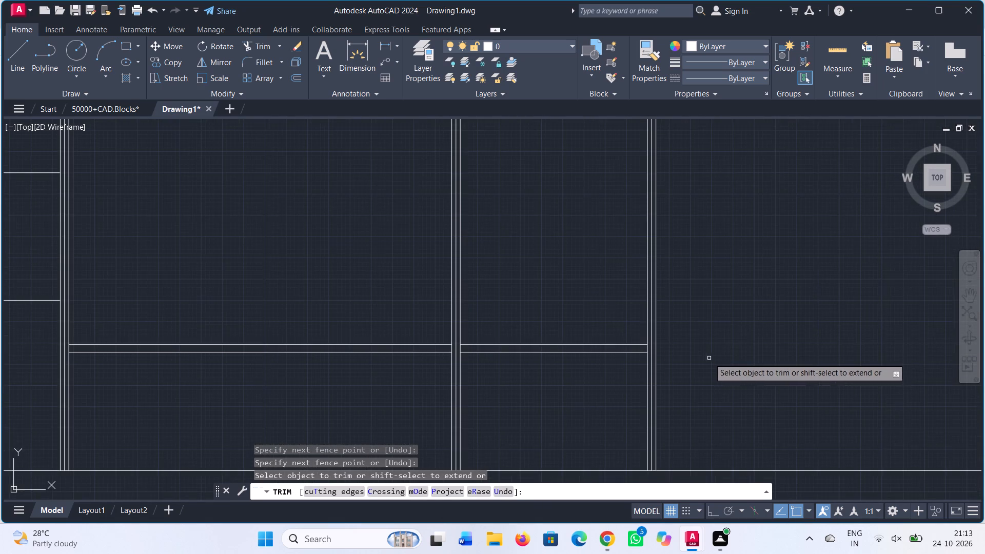
scroll(743, 358, "down", 1)
middle_click_drag(742, 358, 485, 457)
scroll(621, 408, "down", 2)
middle_click_drag(661, 398, 624, 373)
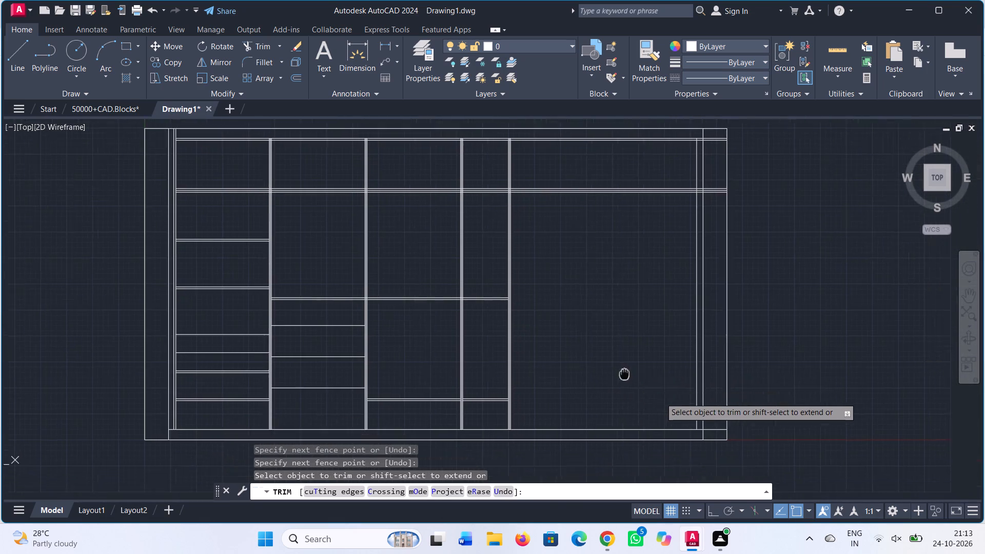
middle_click_drag(624, 373, 602, 344)
middle_click_drag(561, 351, 706, 335)
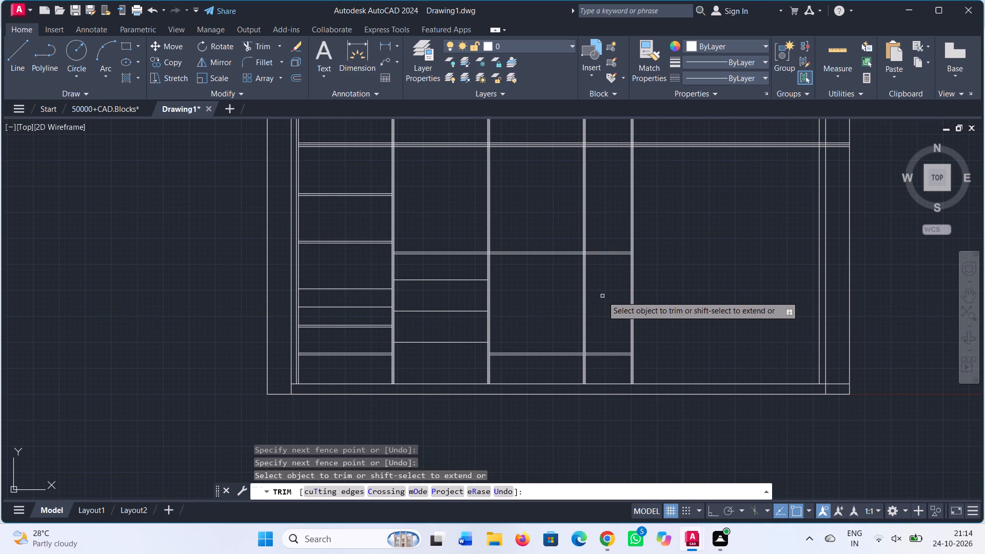
middle_click_drag(602, 296, 505, 340)
middle_click_drag(509, 339, 517, 337)
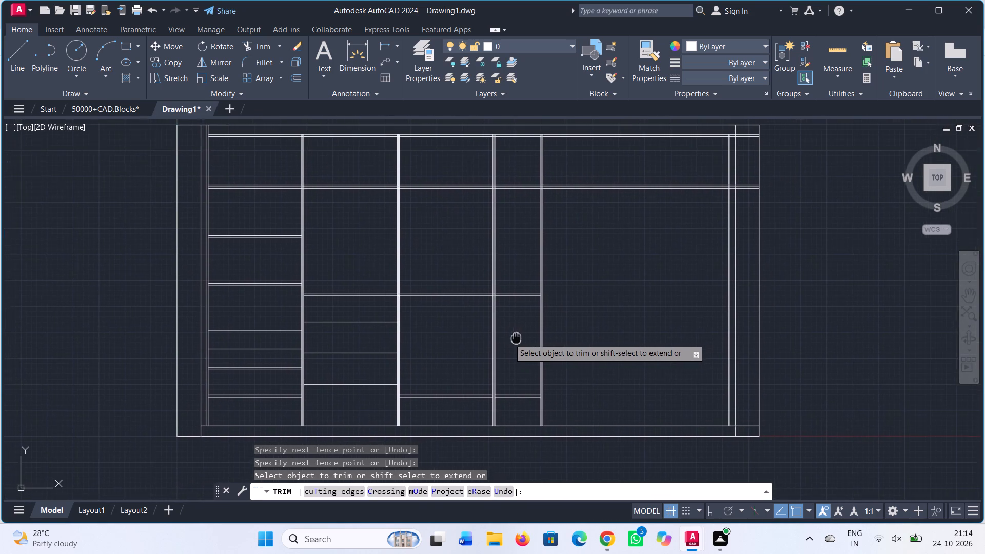
middle_click_drag(517, 337, 541, 335)
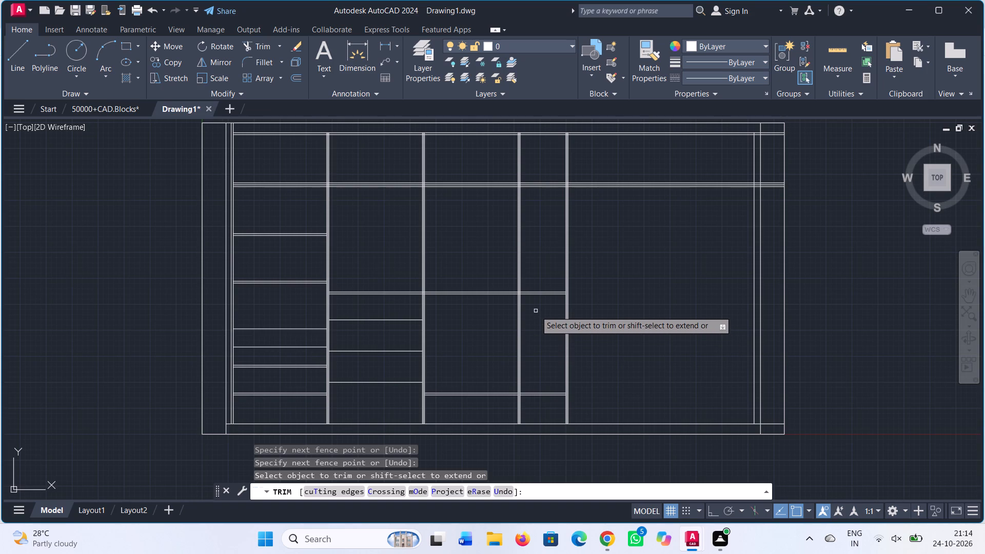
key("Escape")
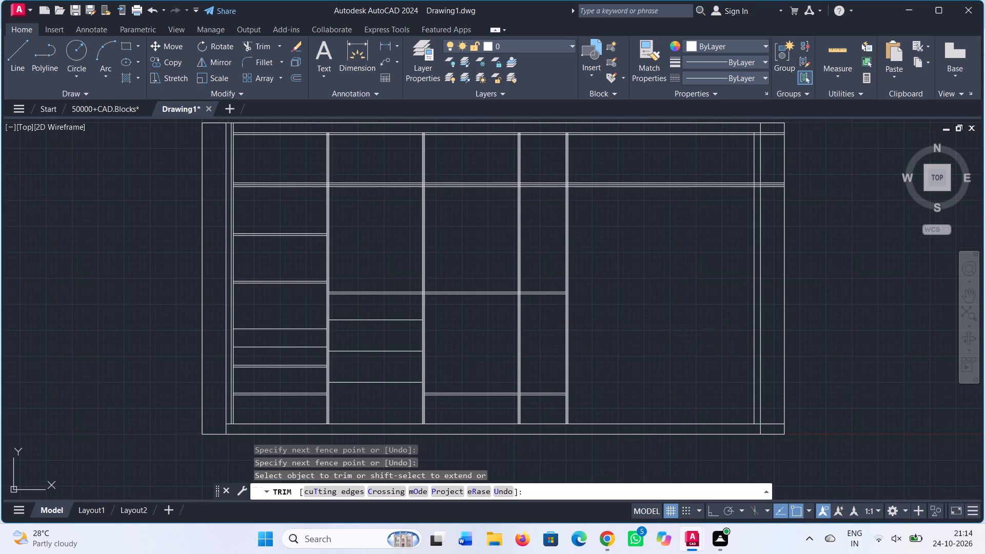
Offset the top line of the fourth compartment's bottom shelf board 300 upward.
type("off")
key("Return")
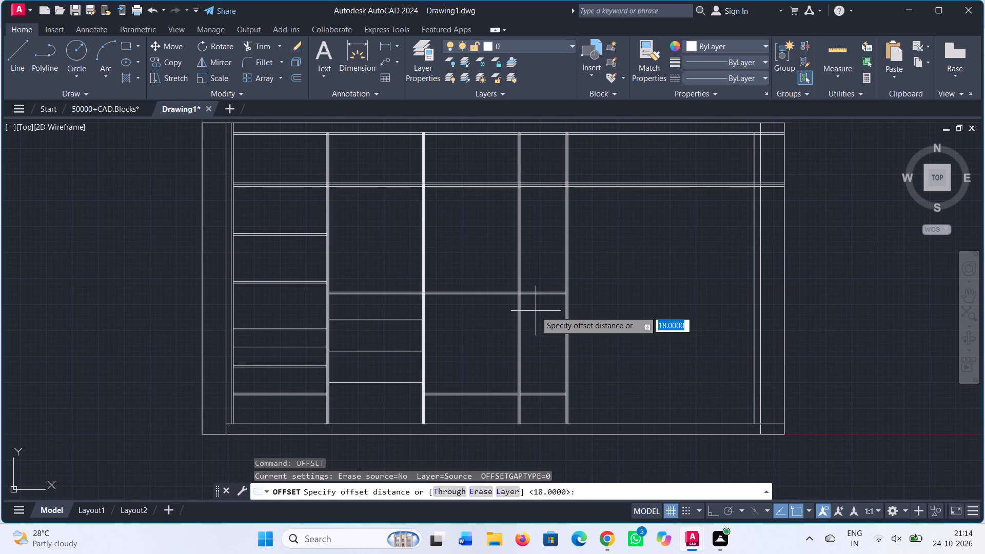
type("300")
key("Return")
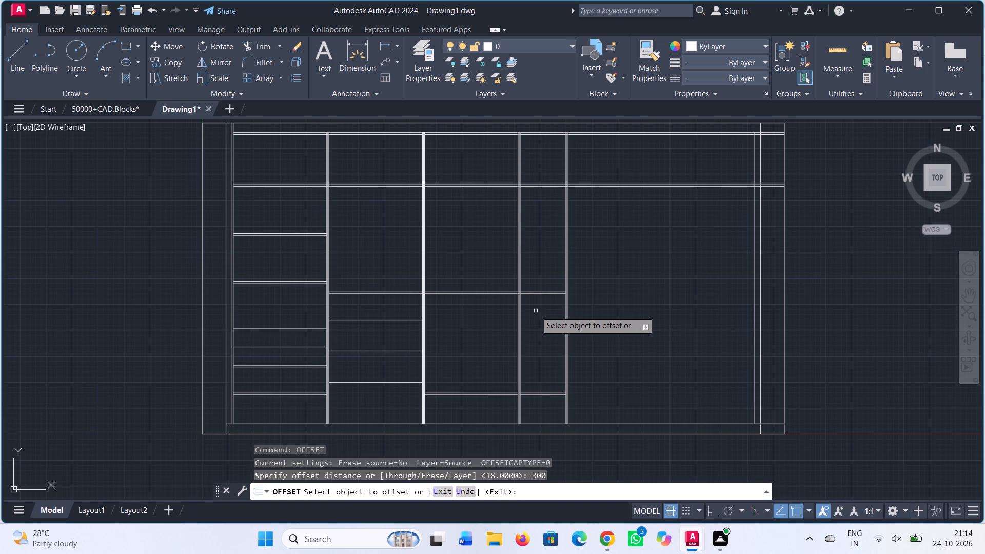
scroll(536, 394, "up", 2)
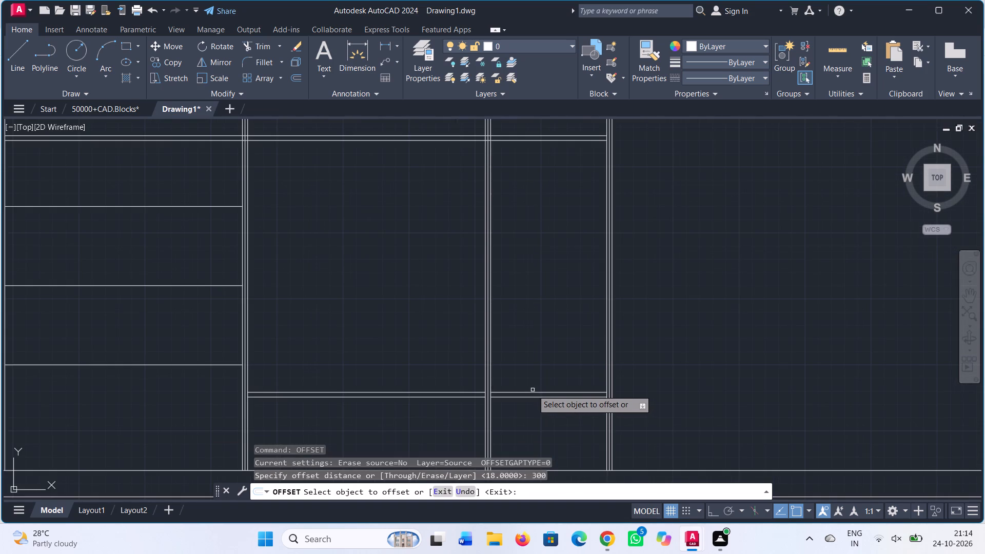
left_click(533, 390)
left_click(533, 391)
left_click(538, 272)
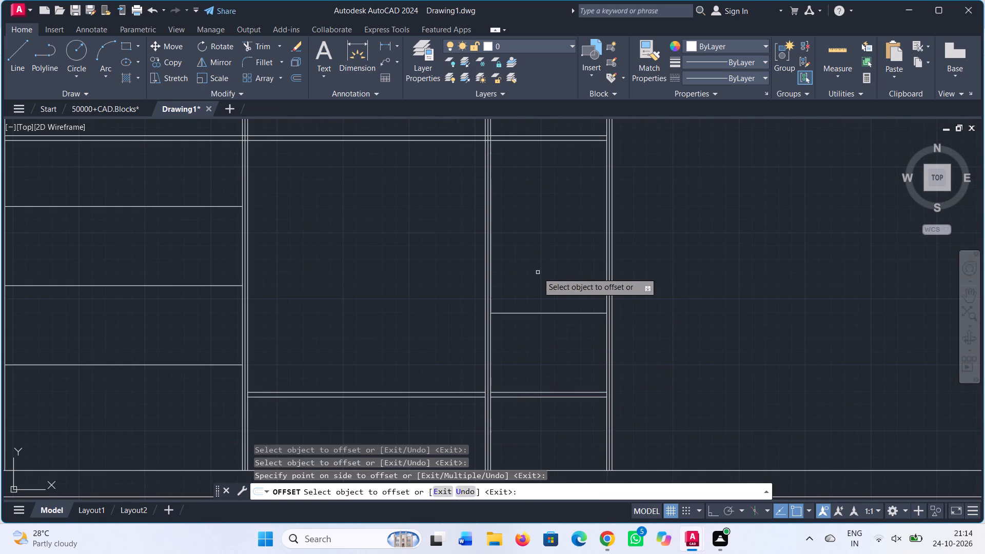
key("Escape")
Offset the new line in the fourth compartment 18 upward to form a shelf board.
type("off")
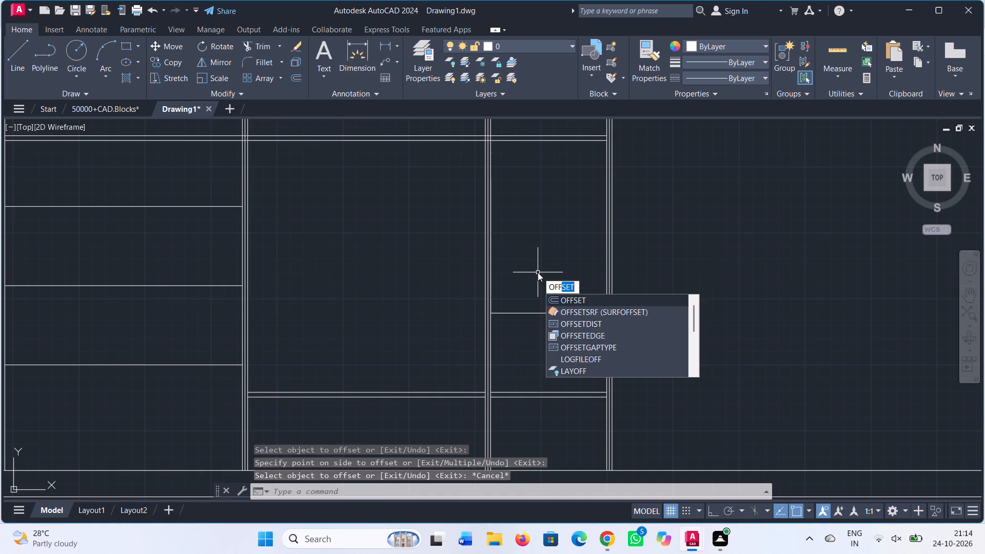
key("Return")
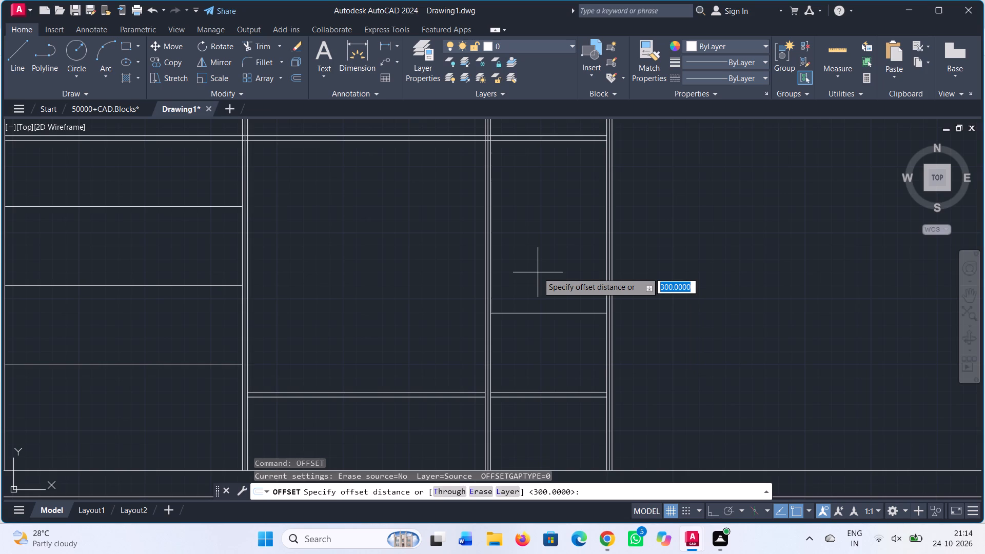
type("18")
key("Return")
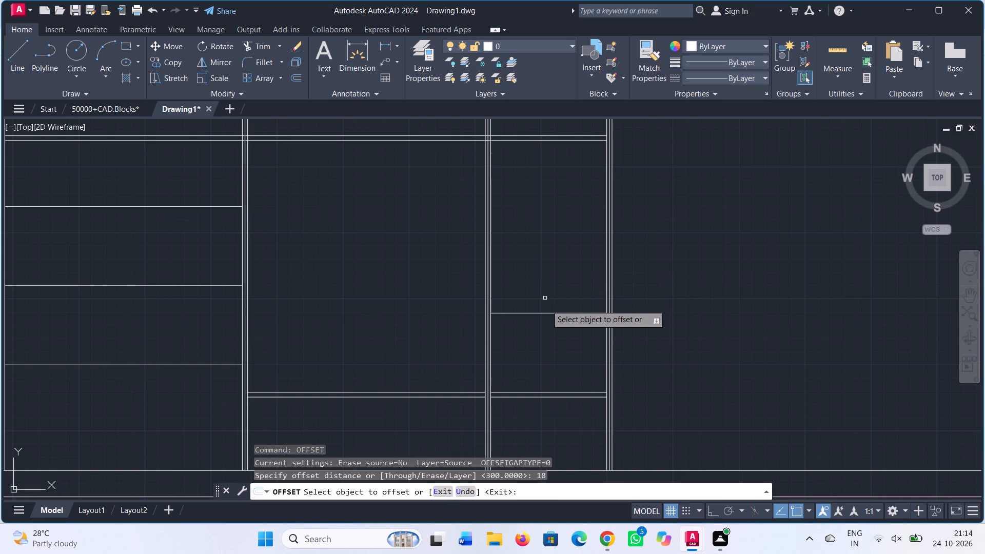
left_click(549, 311)
left_click(550, 289)
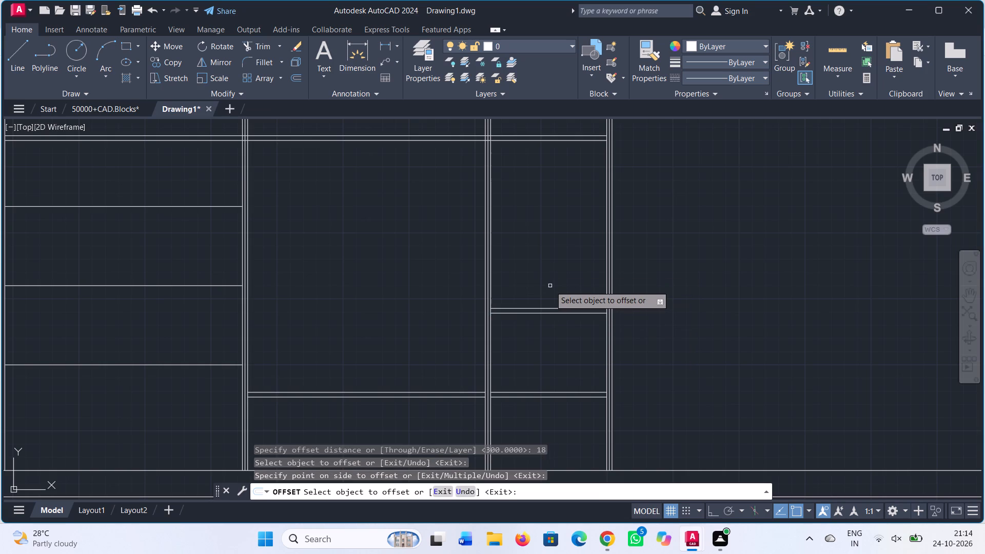
key("Escape")
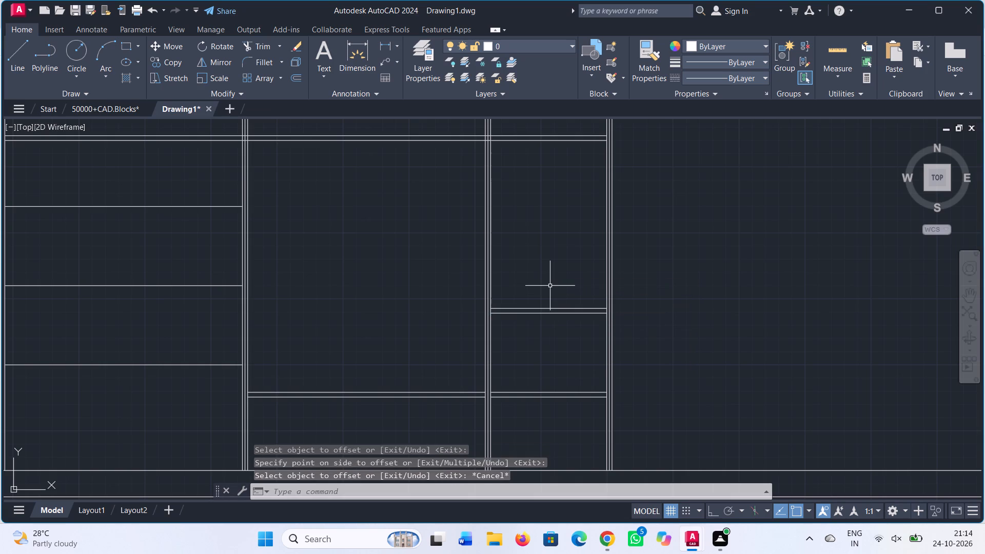
Offset the top line of the new shelf board in the fourth compartment 300 upward.
type("off")
key("Return")
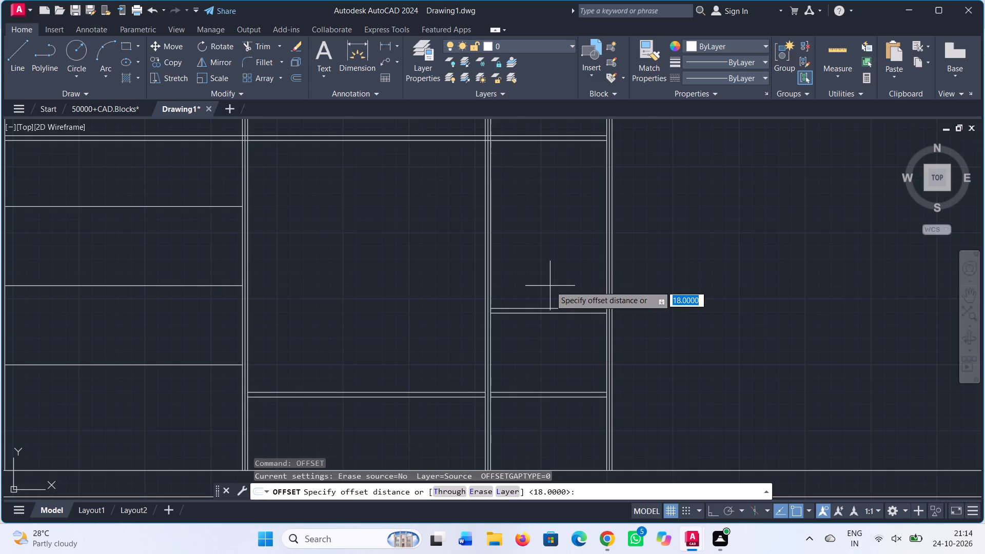
type("300")
key("Return")
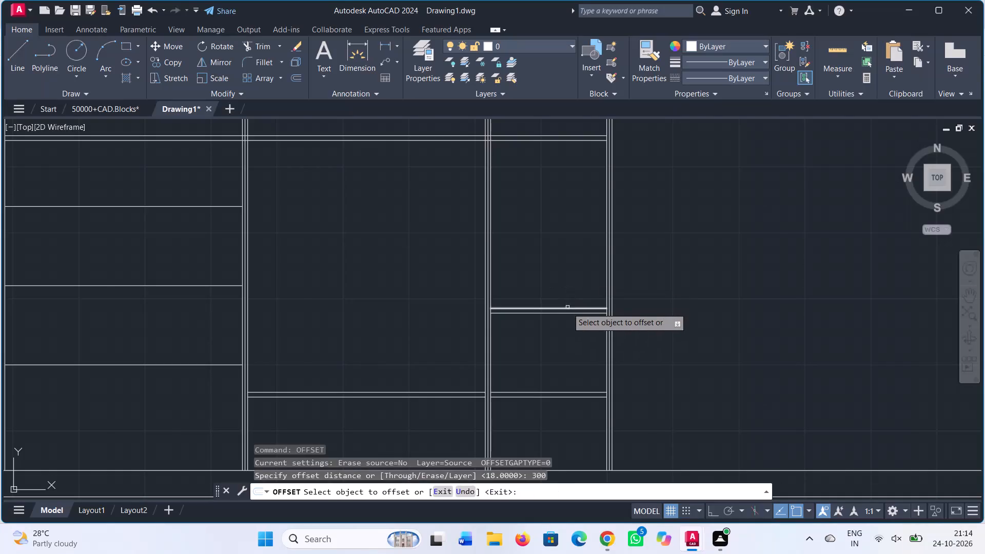
left_click(567, 308)
left_click(558, 245)
key("Escape")
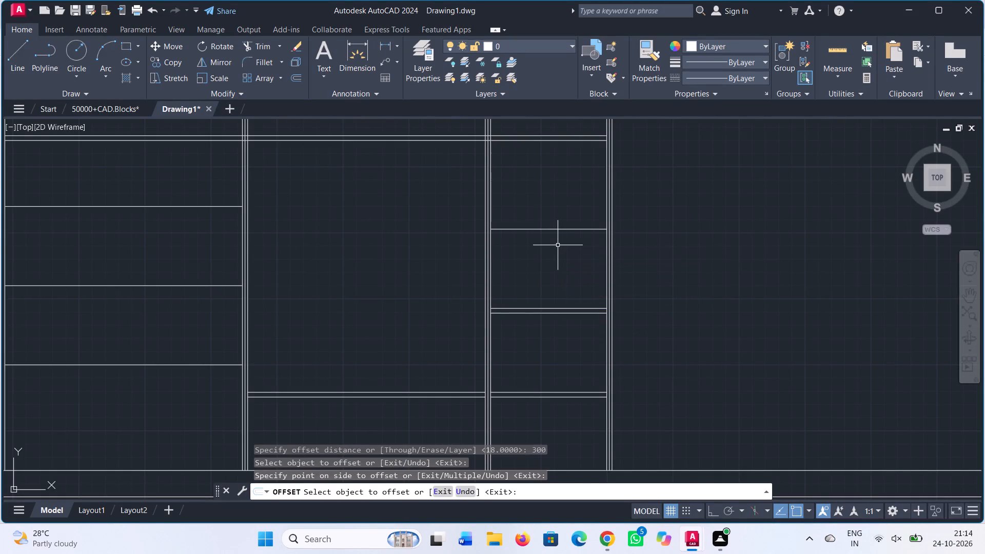
Offset the new line in the fourth compartment 18 upward to form the second shelf board above the bottom one.
type("off")
key("Return")
type("18")
key("Return")
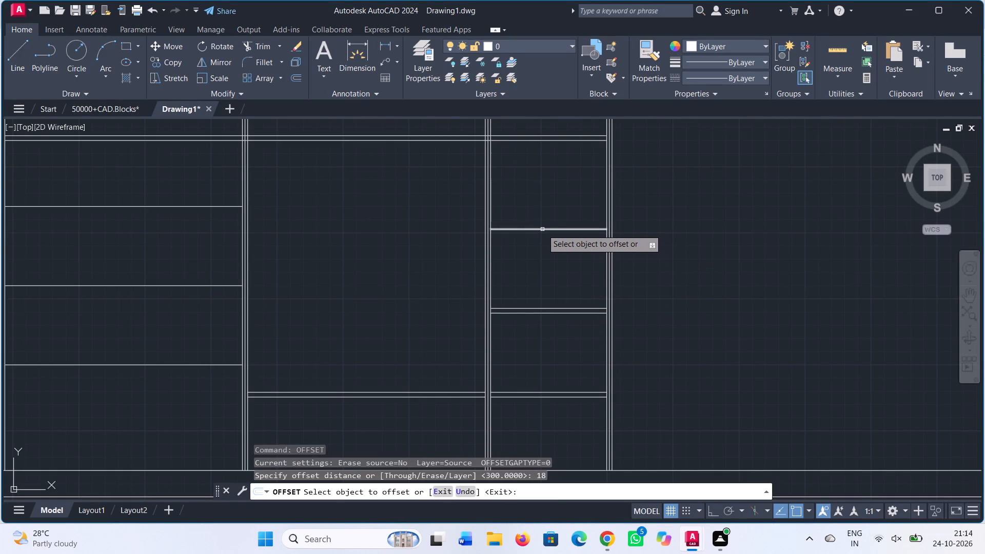
left_click(542, 229)
left_click(542, 199)
Quick-measure the clear spaces in the fourth compartment below and above the long middle board.
left_click(837, 52)
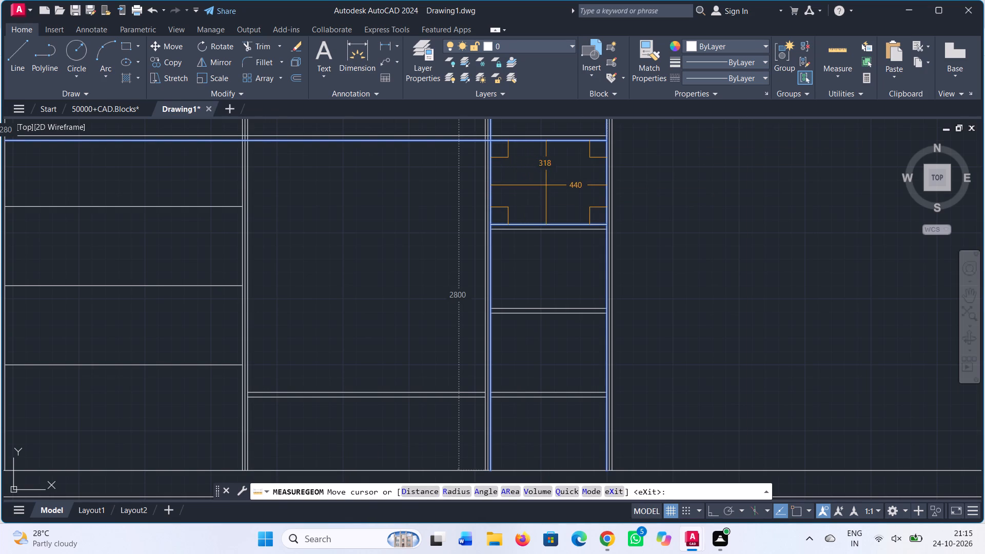
middle_click_drag(547, 185, 532, 273)
scroll(532, 273, "down", 1)
middle_click_drag(532, 273, 526, 335)
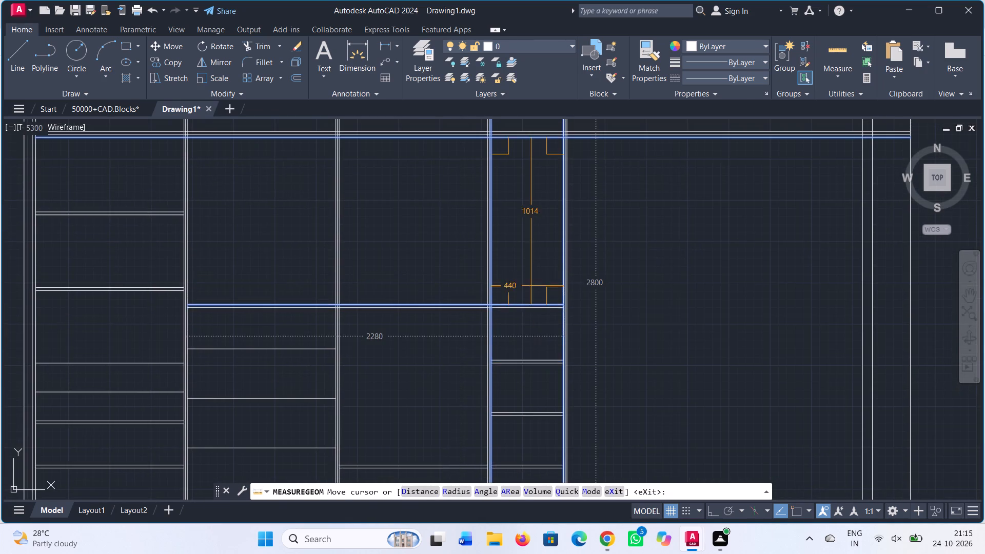
middle_click_drag(537, 266, 517, 338)
middle_click_drag(513, 332, 497, 344)
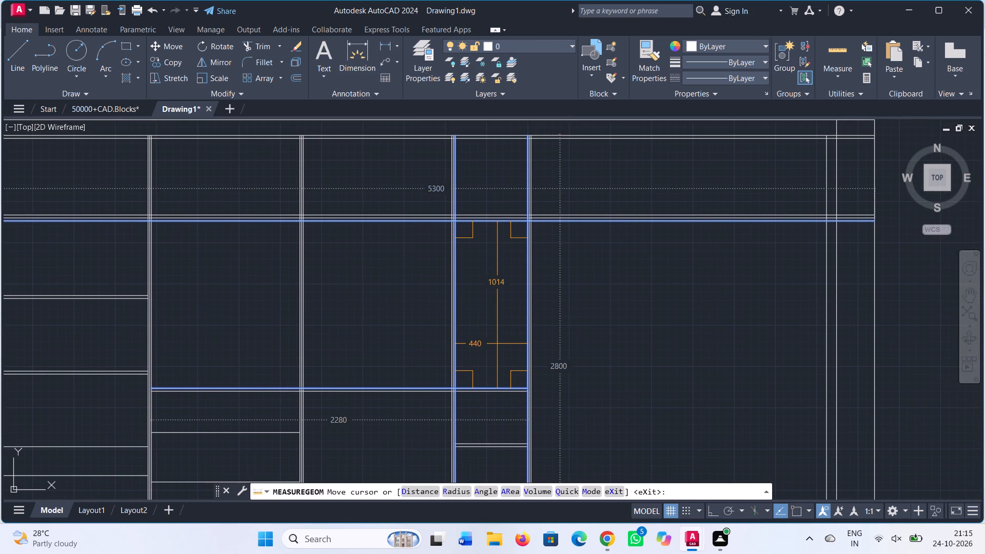
key("Escape")
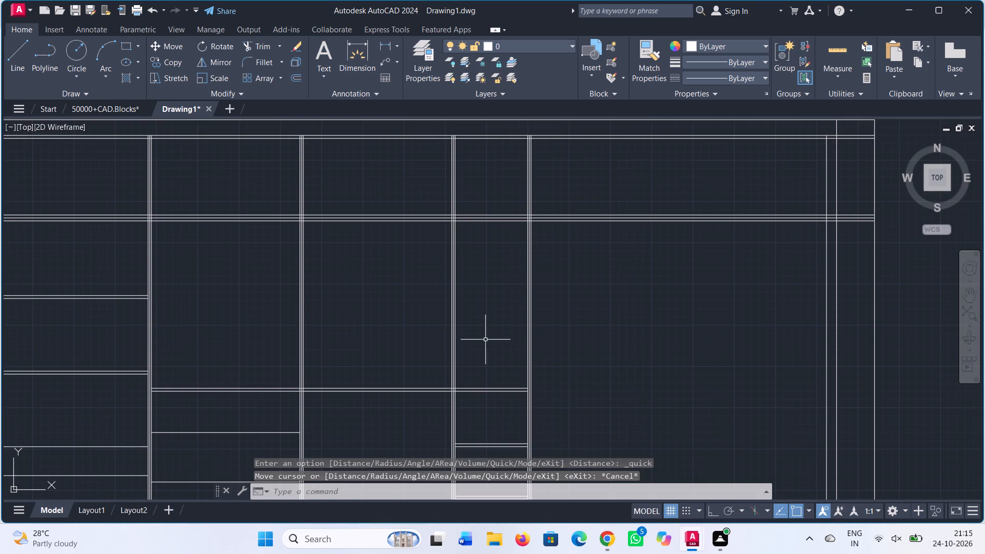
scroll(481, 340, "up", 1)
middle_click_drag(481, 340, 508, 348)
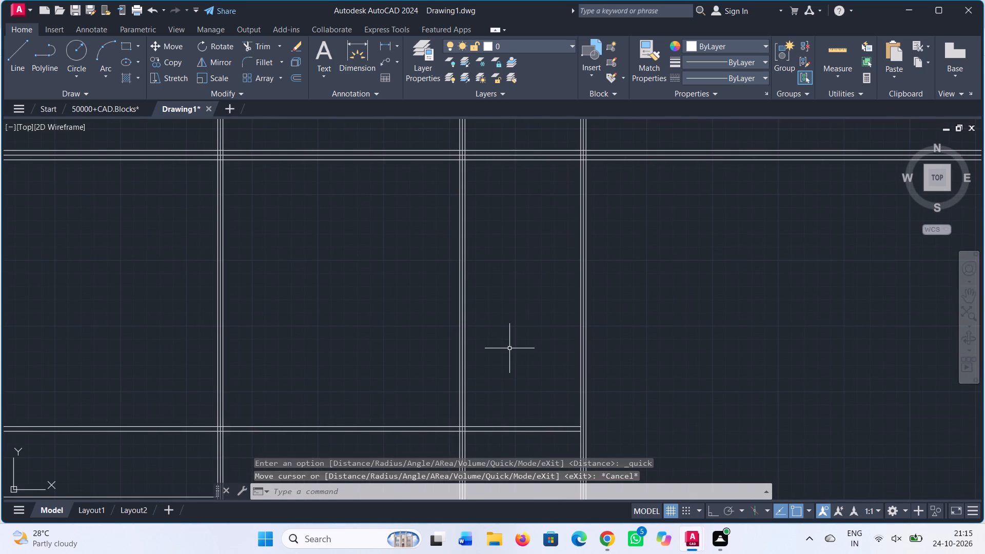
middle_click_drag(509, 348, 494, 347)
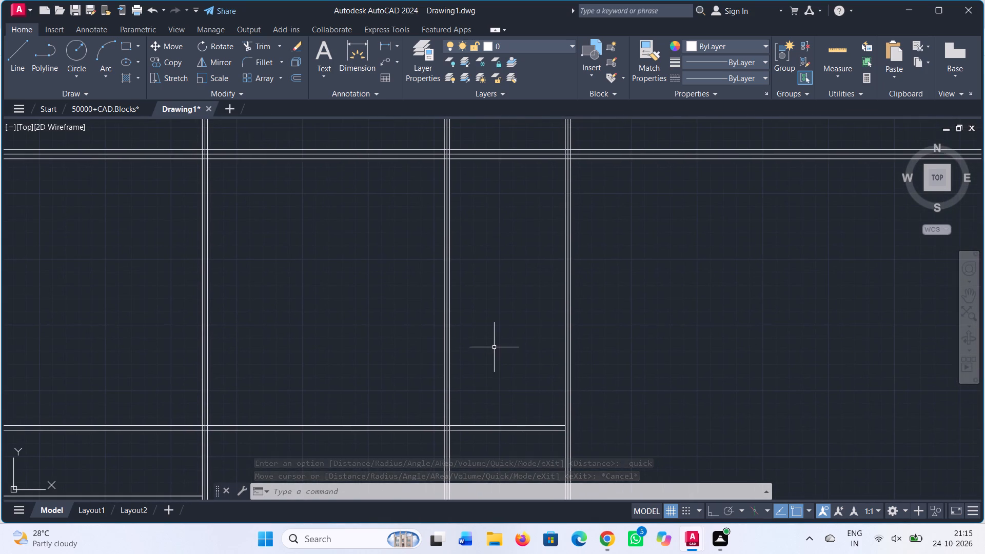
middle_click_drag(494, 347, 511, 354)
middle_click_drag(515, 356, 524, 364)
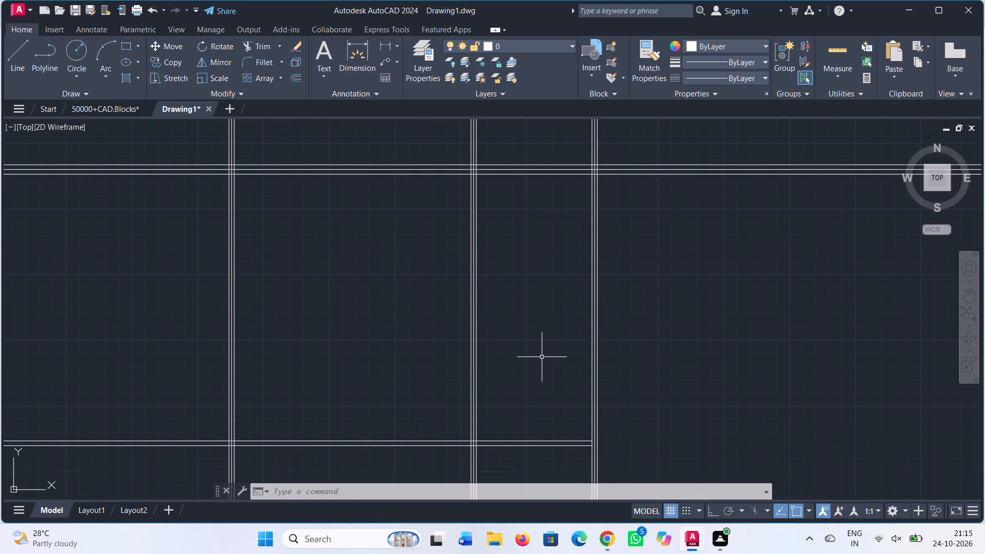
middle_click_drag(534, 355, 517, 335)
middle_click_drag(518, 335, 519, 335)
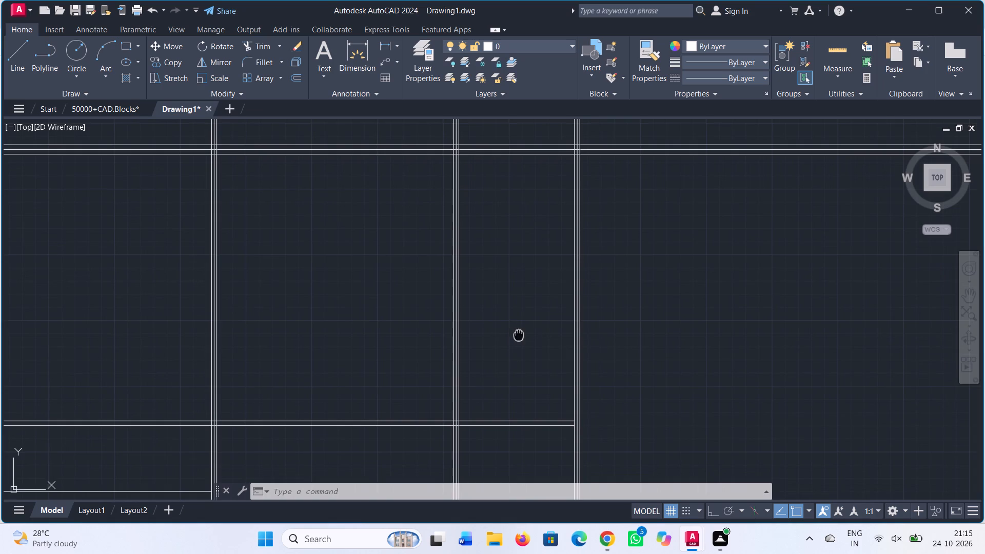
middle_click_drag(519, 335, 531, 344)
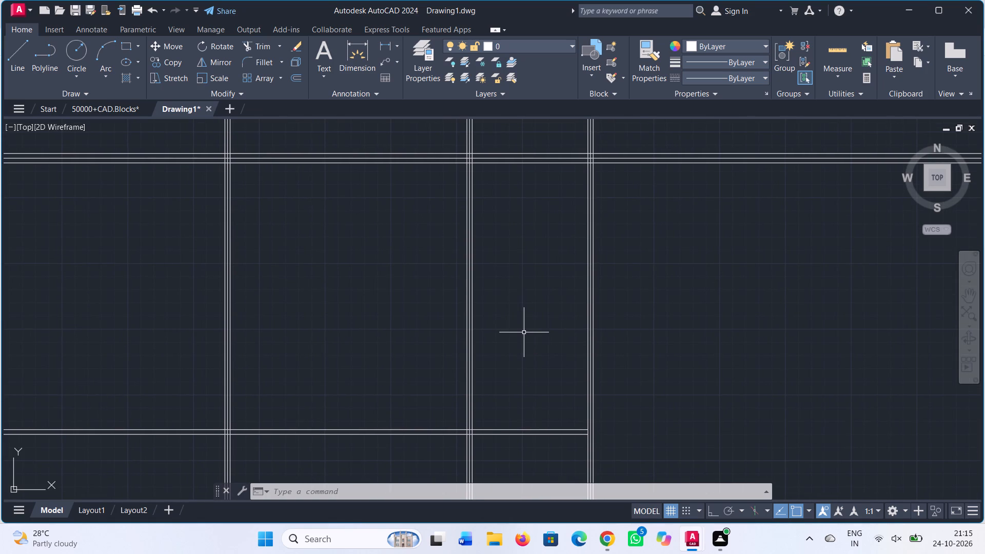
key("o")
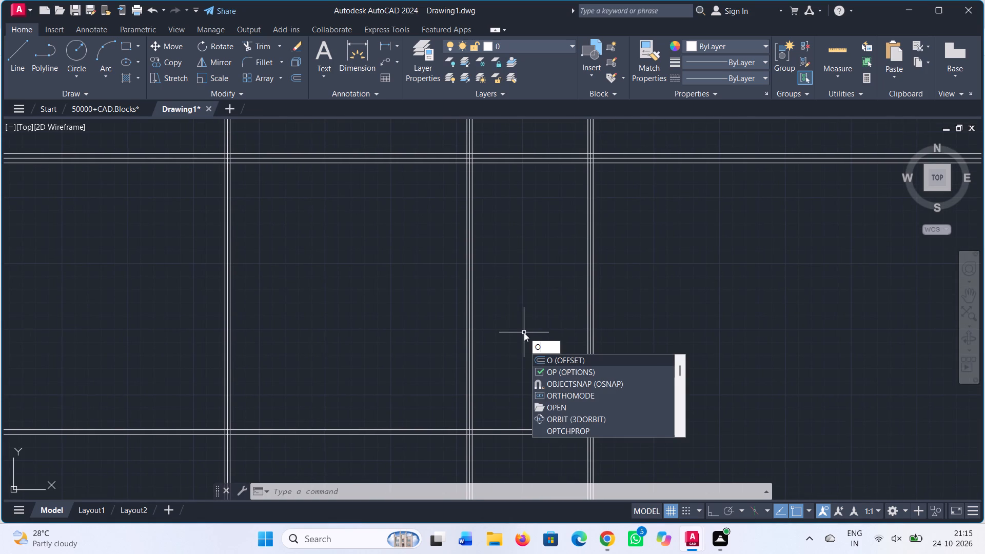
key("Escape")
Trim the long middle board's two lines where they cross the partition between the third and fourth compartments.
type("tr")
key("Return")
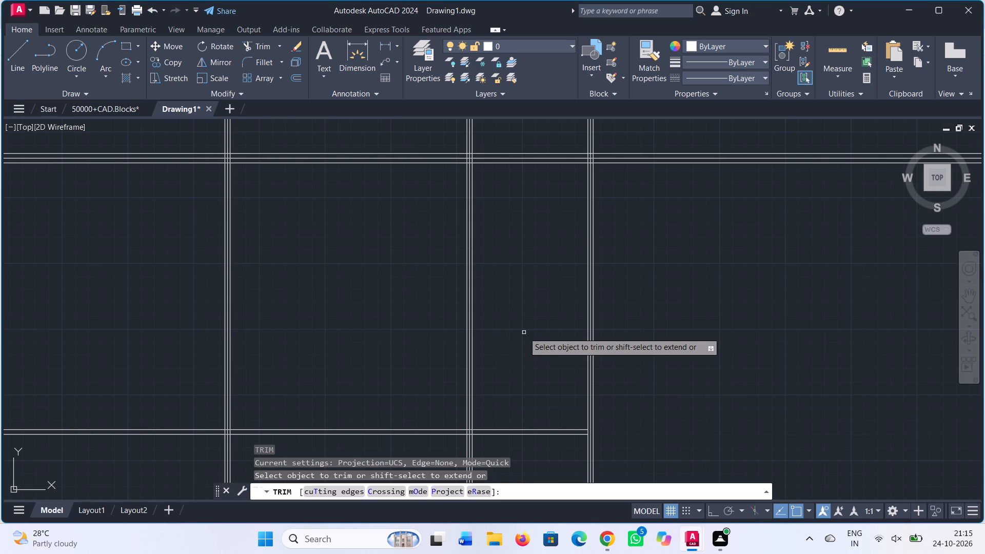
middle_click_drag(525, 357, 550, 261)
scroll(478, 337, "up", 5)
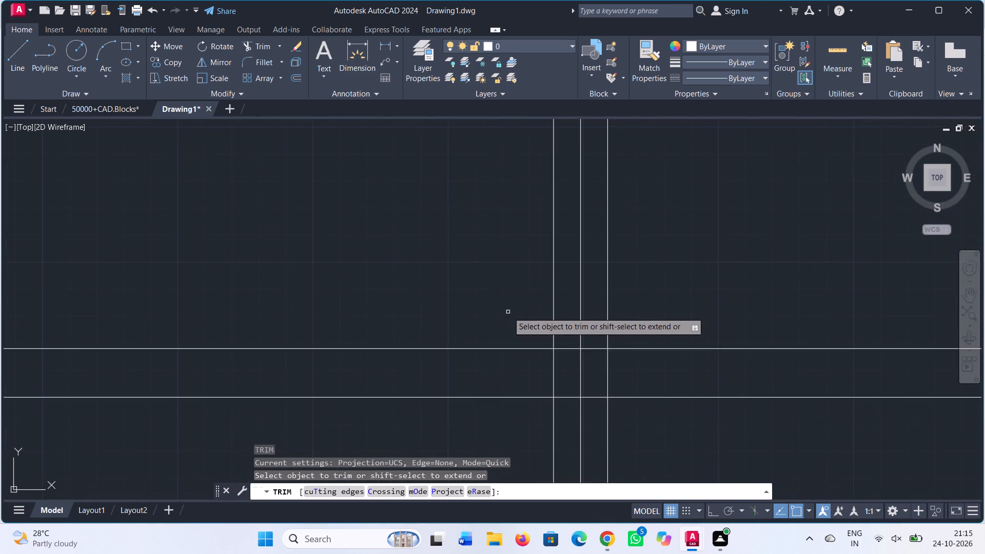
left_click(561, 338)
left_click(572, 413)
left_click_drag(593, 408, 594, 402)
left_click(591, 339)
Trim the long middle board's two lines where they cross the partition between the second and third compartments.
scroll(592, 338, "down", 3)
scroll(512, 392, "down", 1)
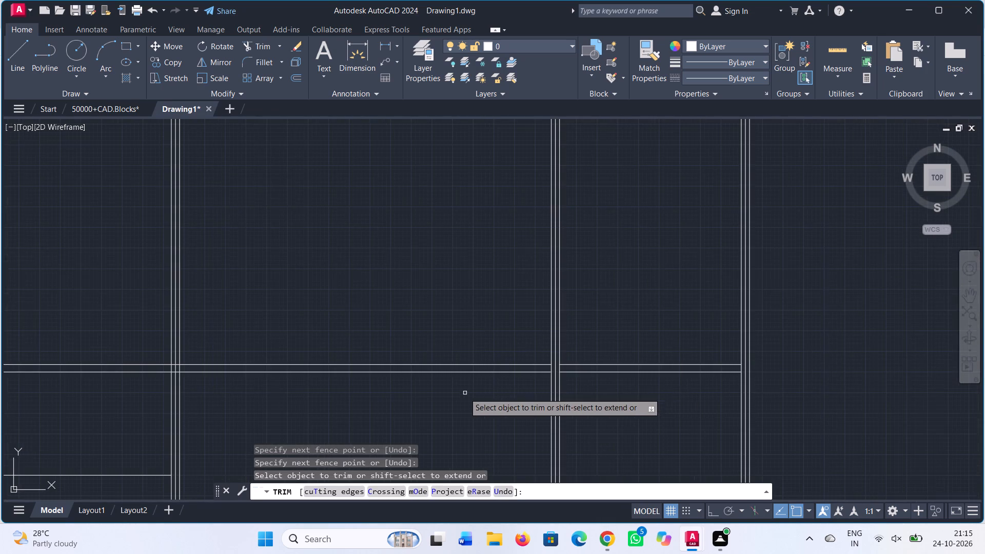
middle_click_drag(464, 393, 754, 333)
scroll(462, 325, "up", 3)
left_click(472, 290)
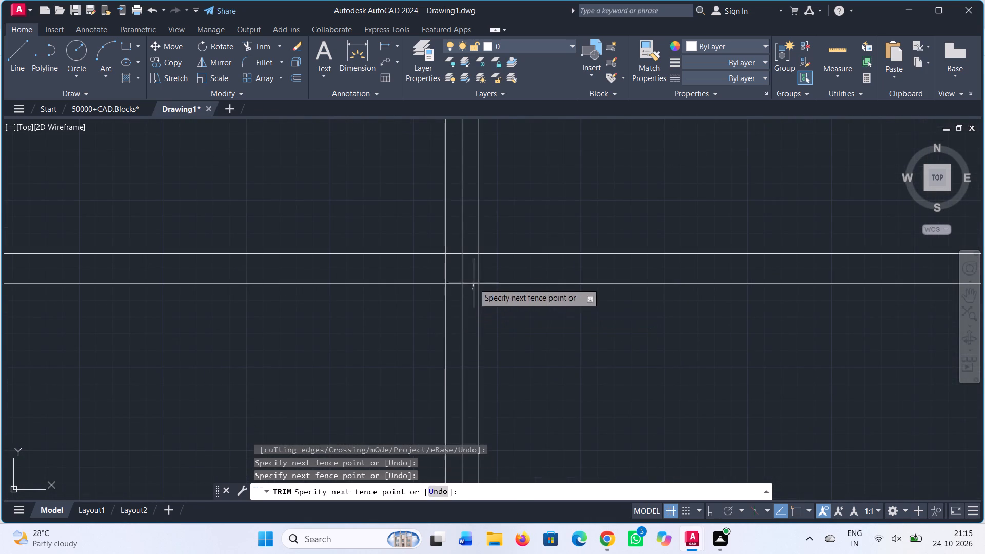
left_click(471, 251)
left_click(455, 245)
left_click(452, 298)
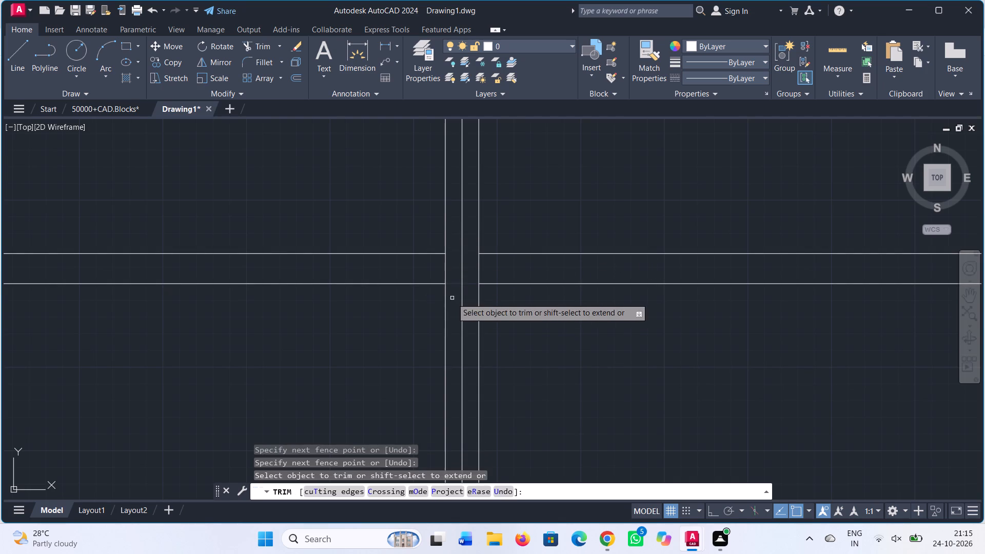
scroll(455, 298, "down", 3)
middle_click_drag(311, 334, 117, 289)
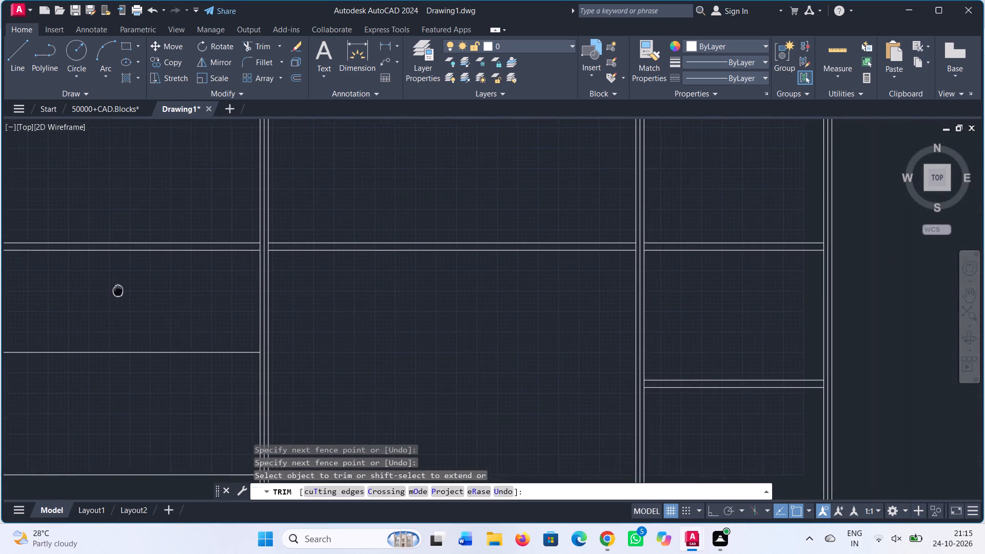
middle_click_drag(117, 289, 116, 288)
middle_click_drag(515, 340, 382, 339)
middle_click_drag(630, 306, 479, 356)
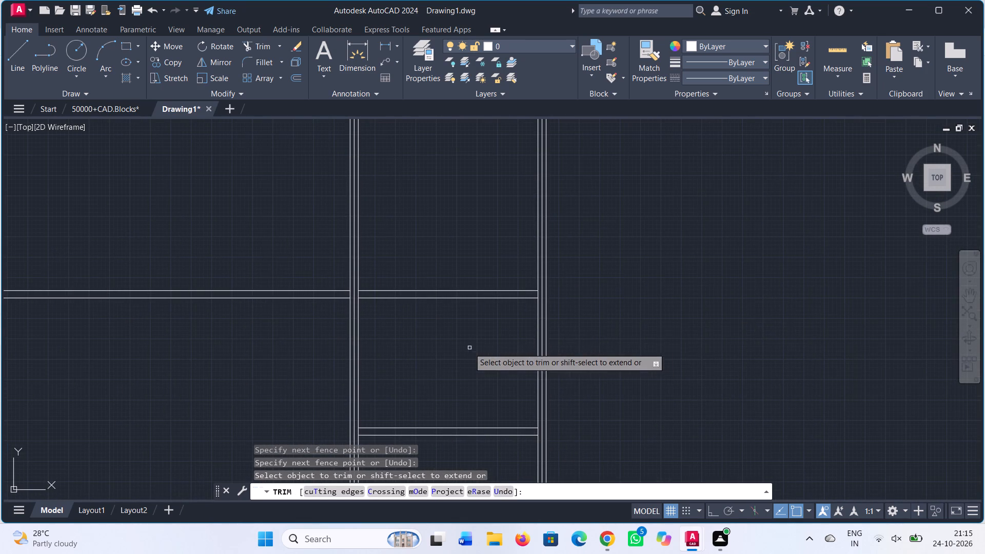
middle_click_drag(406, 330, 578, 370)
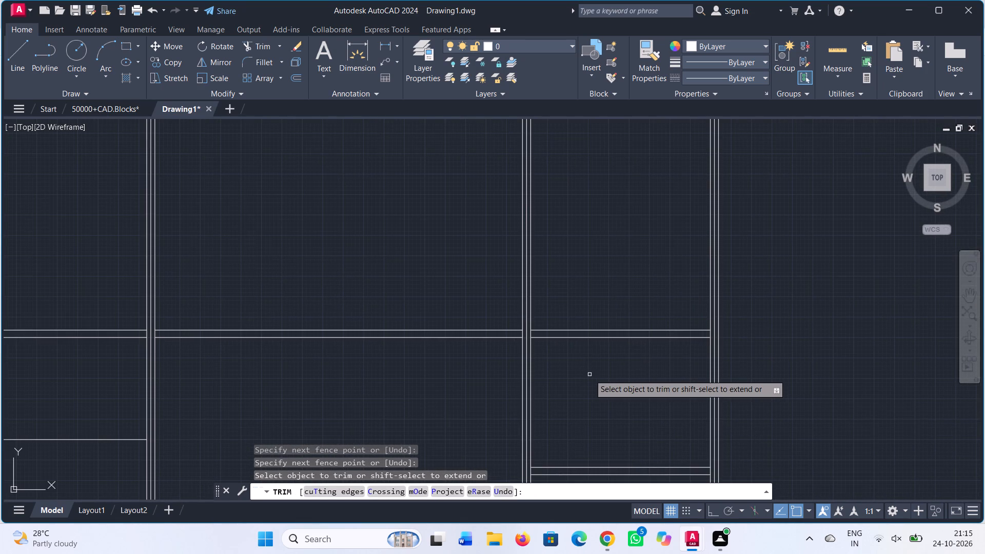
key("Escape")
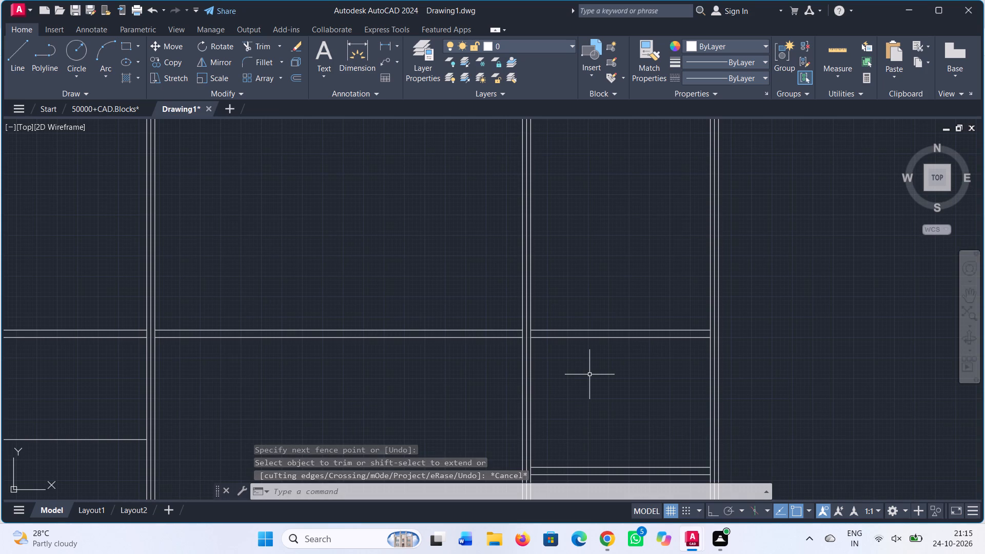
Offset the top line of the middle board in the fourth compartment 282 upward.
type("off")
key("Return")
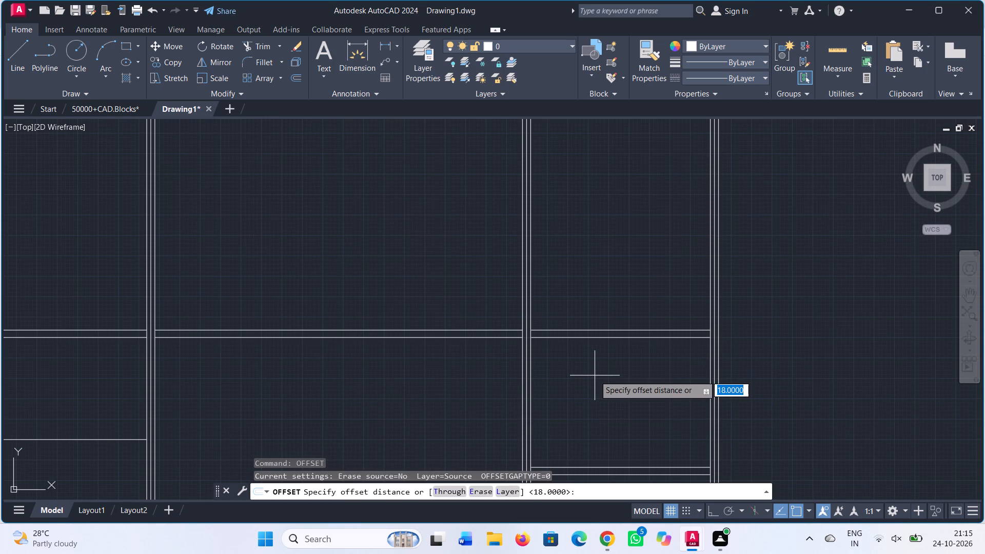
scroll(595, 375, "down", 1)
middle_click_drag(595, 375, 464, 392)
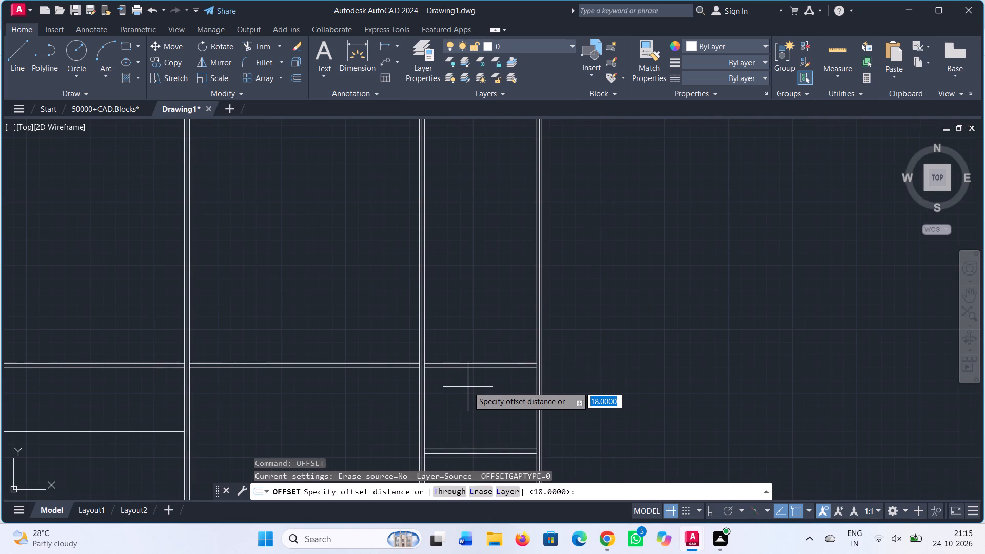
middle_click_drag(470, 300, 465, 360)
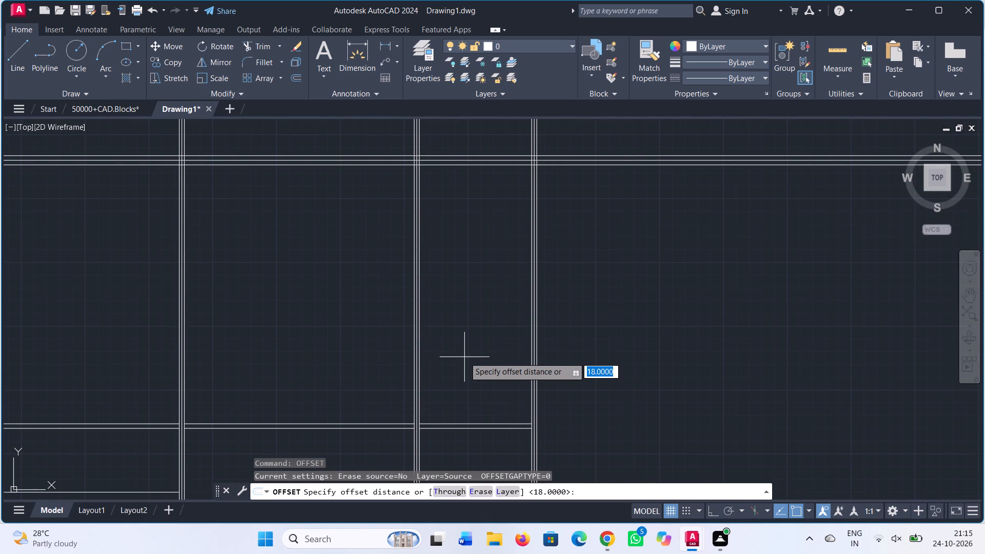
type("282")
key("Return")
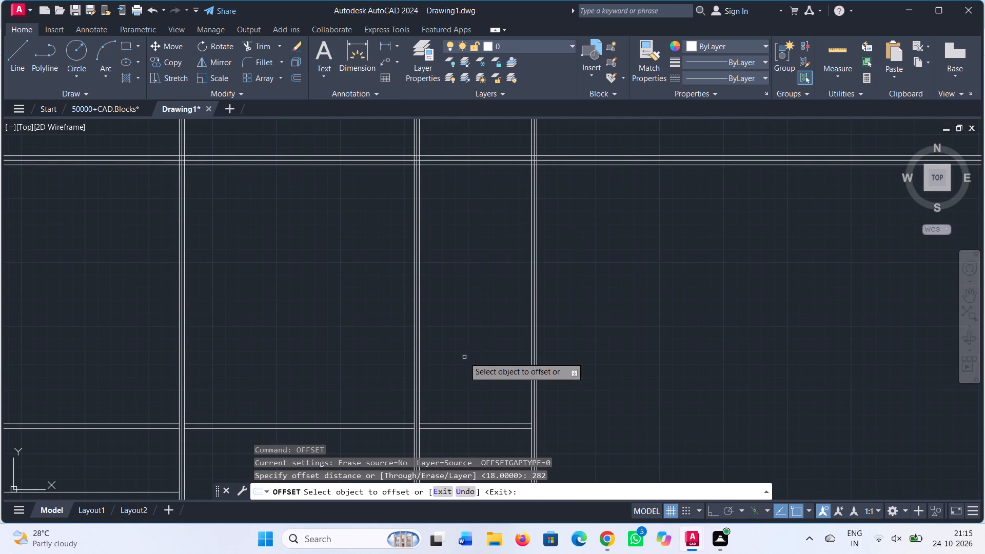
left_click(477, 424)
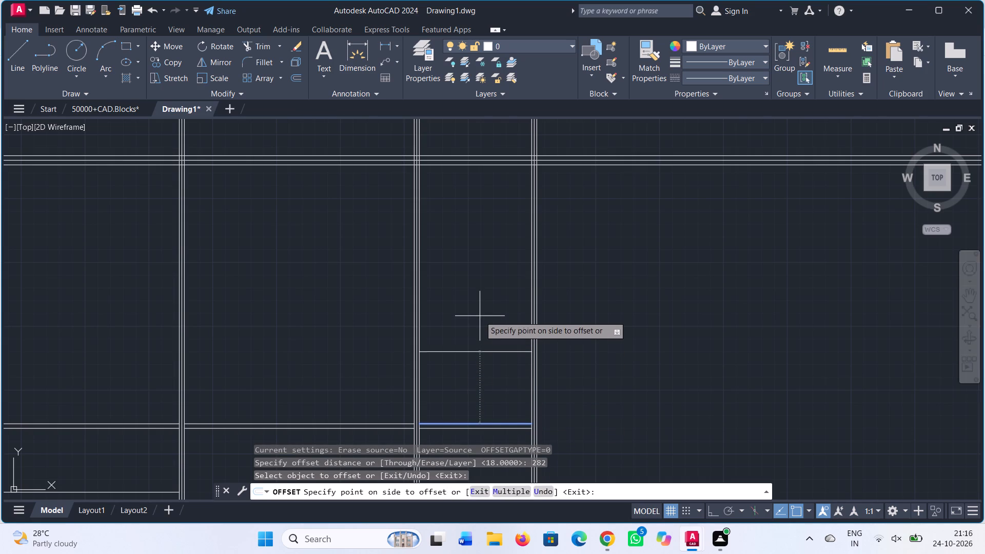
left_click(480, 316)
key("Escape")
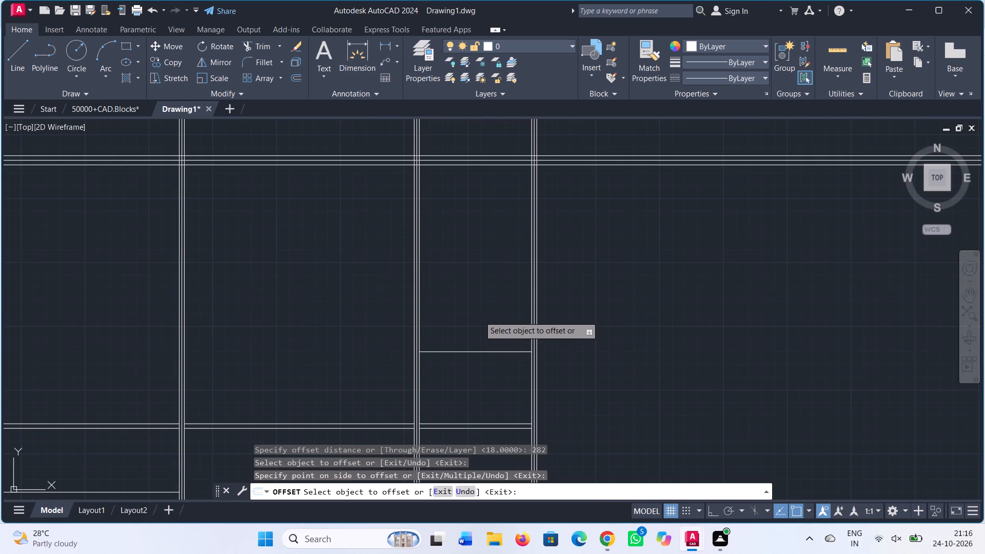
Offset the new line above the fourth compartment's middle board 18 upward to form a shelf board.
type("of")
key("f")
key("Return")
type("18")
key("Return")
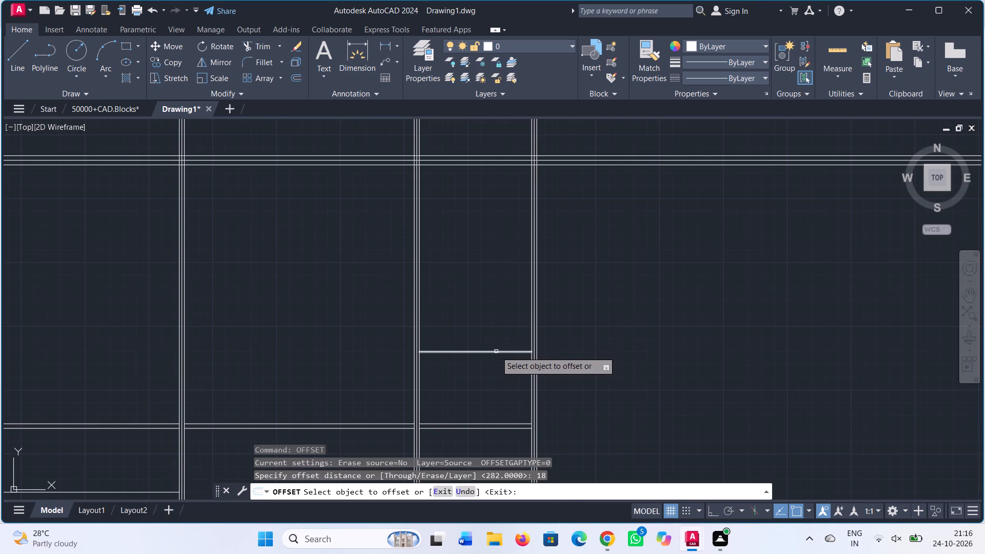
left_click(496, 352)
left_click(489, 318)
key("Escape")
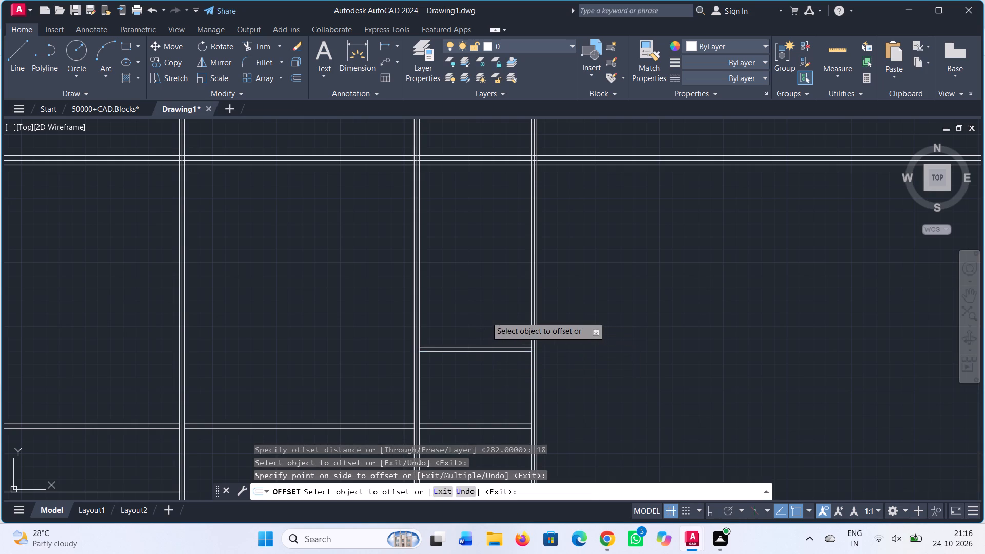
Offset the top line of the new upper shelf board in the fourth compartment 300 upward.
type("off")
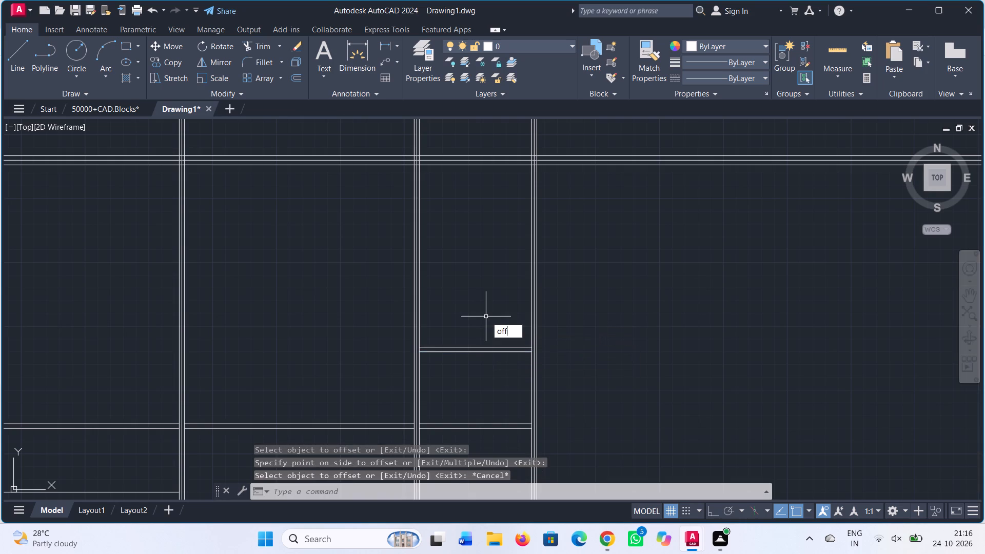
key("Return")
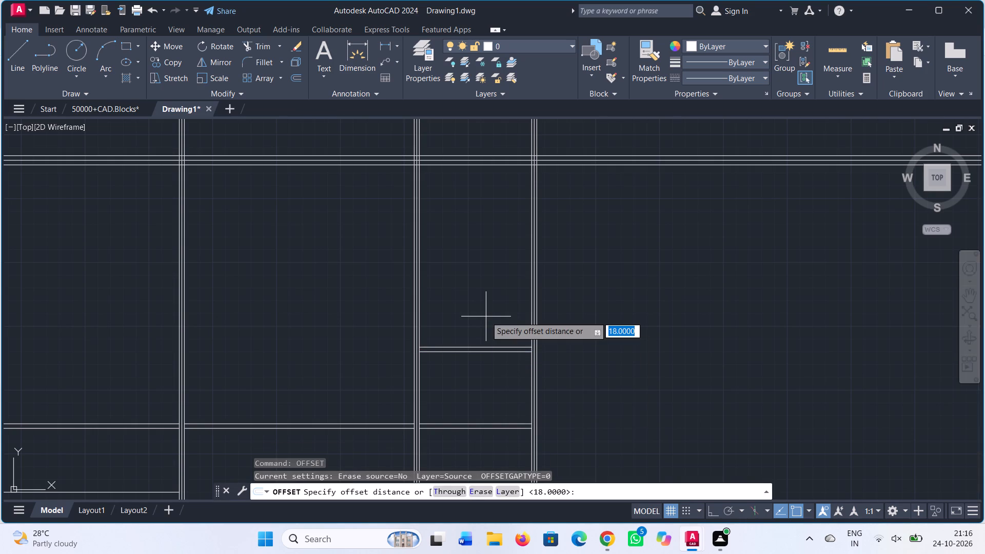
type("300")
key("Return")
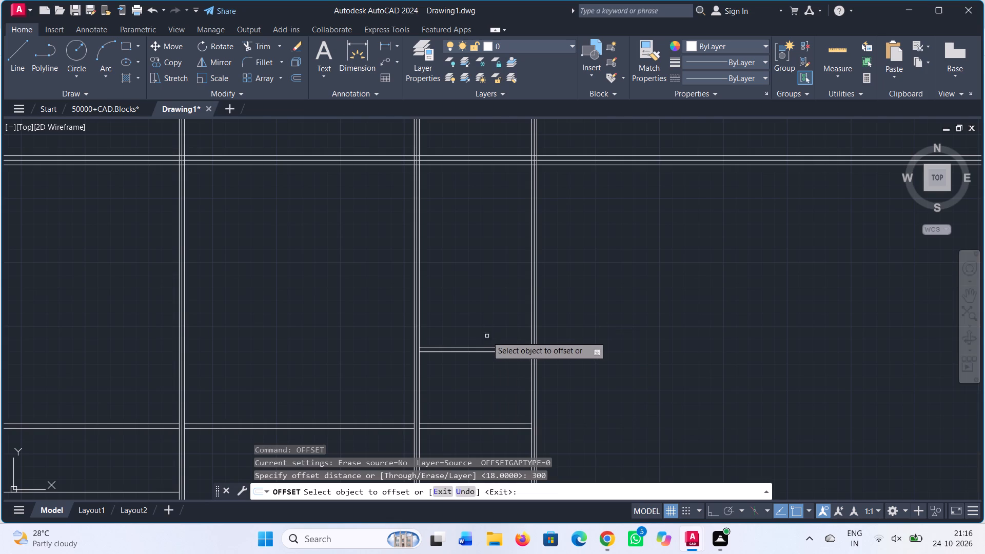
left_click(494, 347)
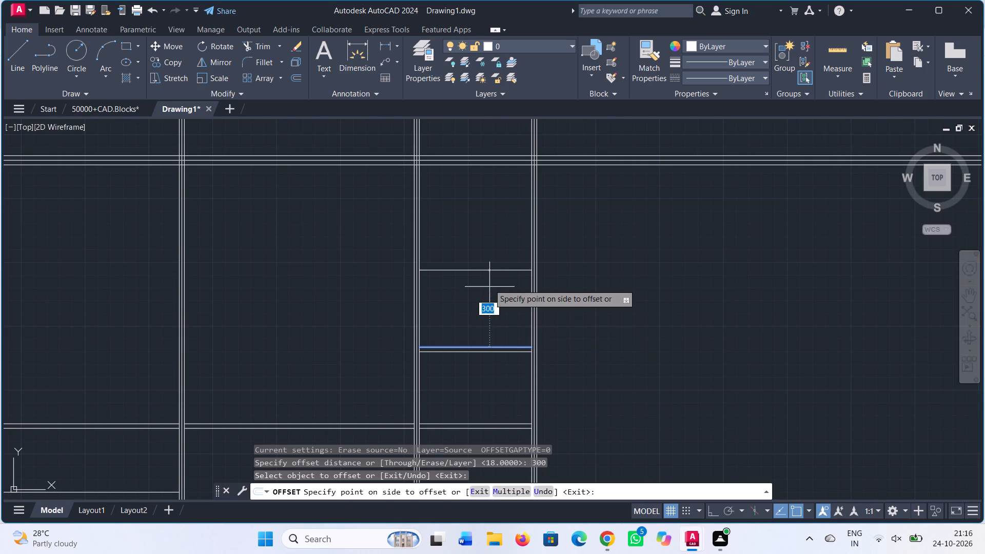
left_click(485, 254)
key("Escape")
Offset the newest line in the fourth compartment 18 upward to form another shelf board.
type("of")
key("Return")
type("18")
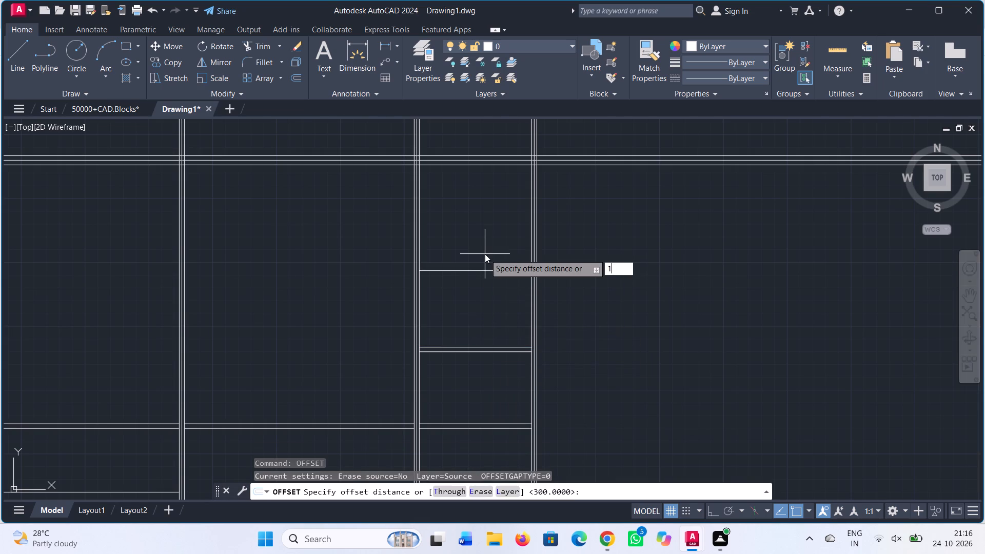
key("Return")
left_click(485, 271)
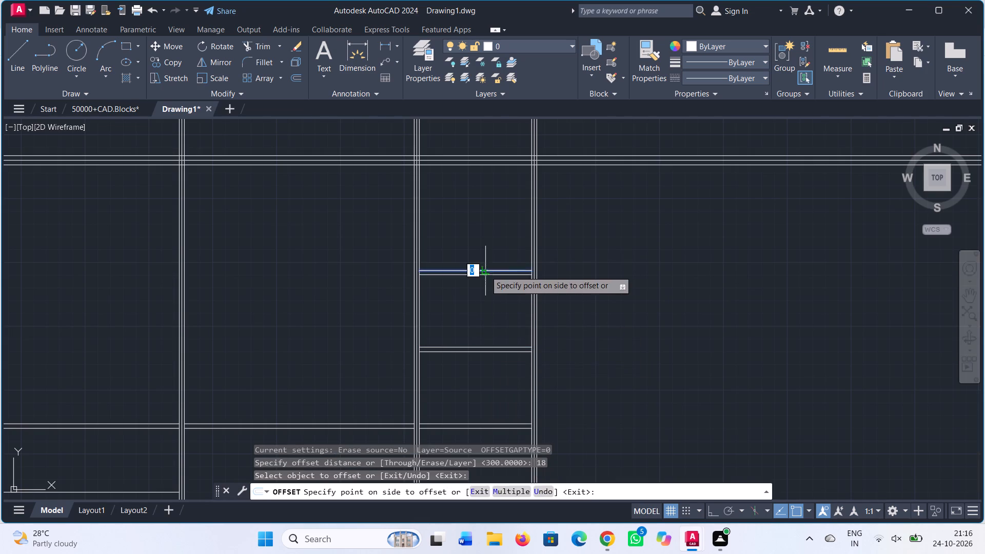
left_click(487, 235)
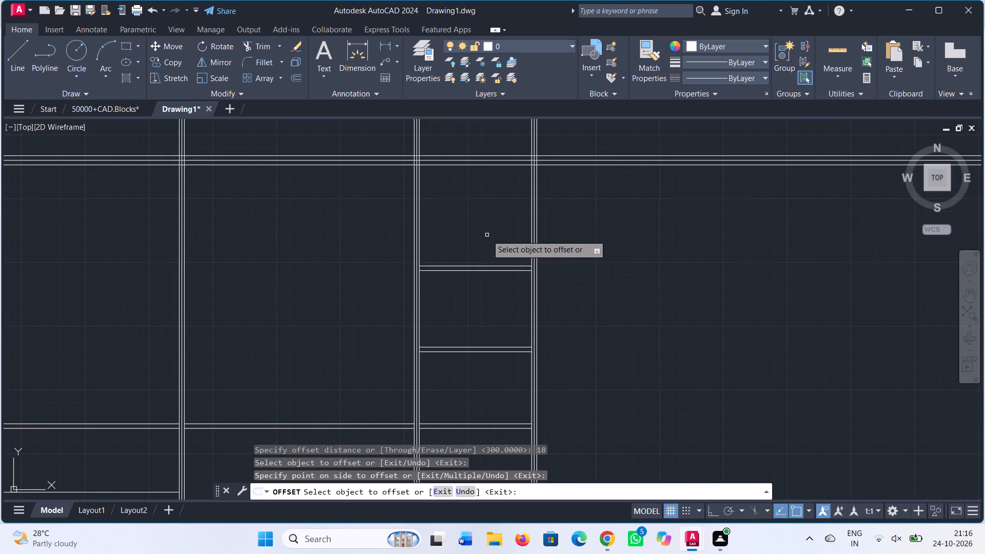
Measure the clear opening above the uppermost shelf board in the fourth compartment.
key("Escape")
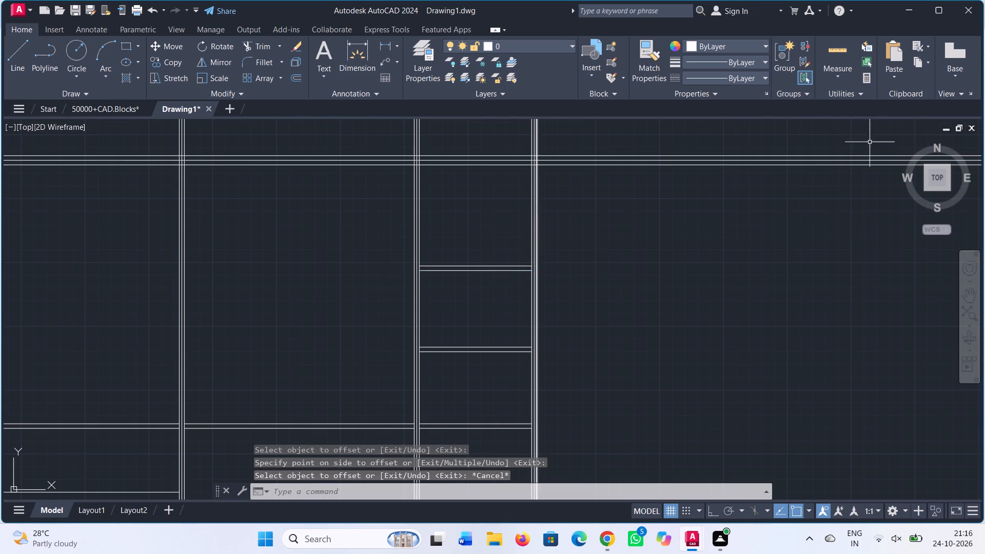
left_click(843, 55)
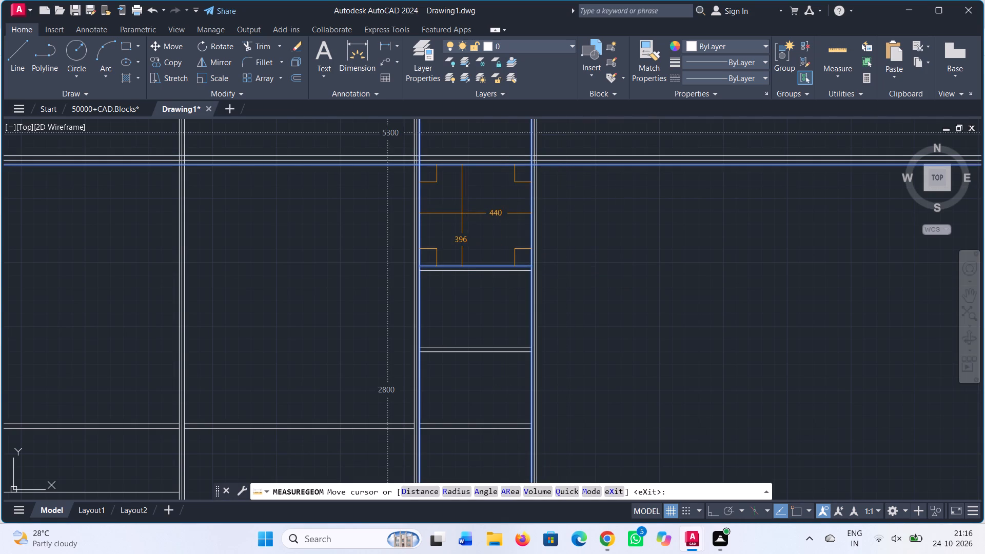
key("Escape")
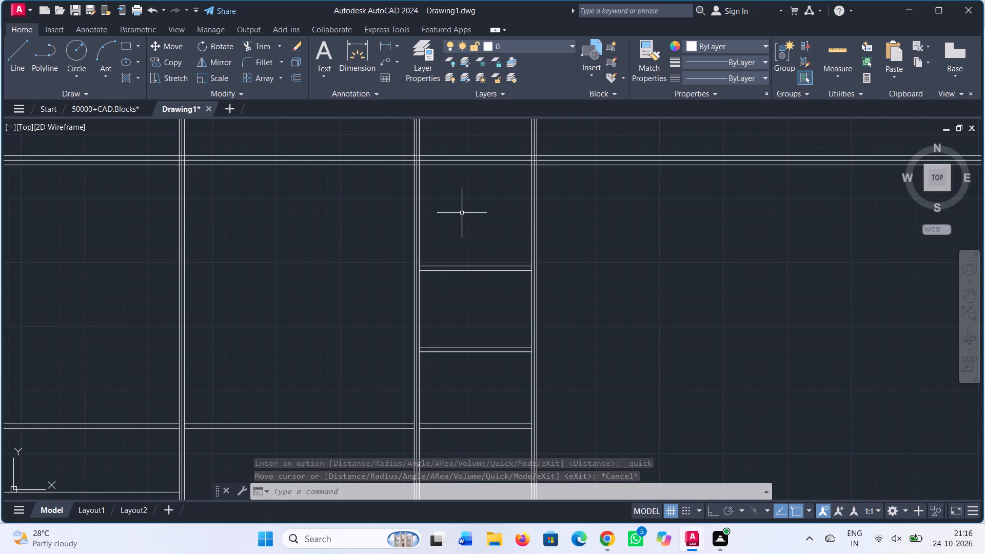
Trim the upper and lower lines of the long three-line horizontal board where they cross the first partition.
scroll(525, 254, "down", 1)
scroll(583, 283, "down", 2)
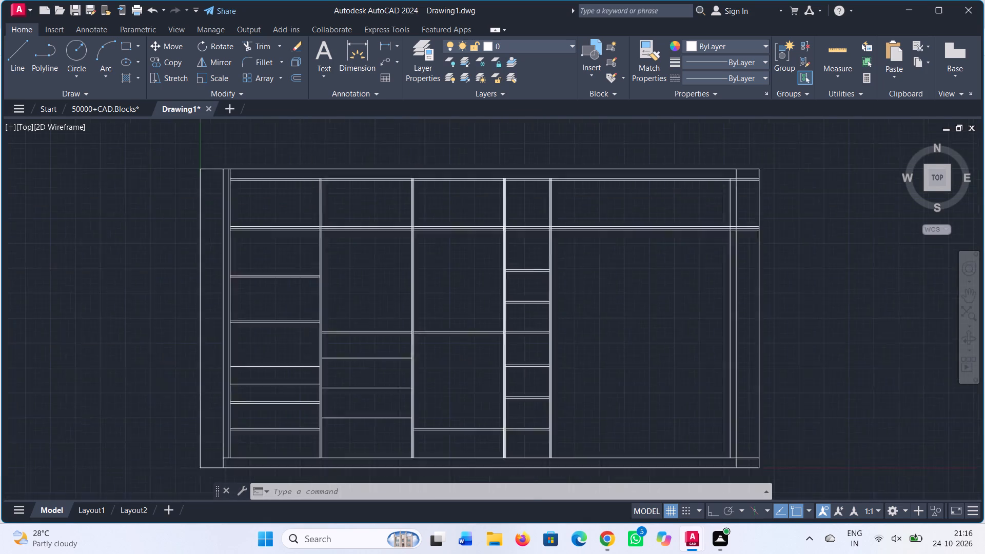
middle_click_drag(585, 290, 534, 248)
scroll(504, 231, "up", 5)
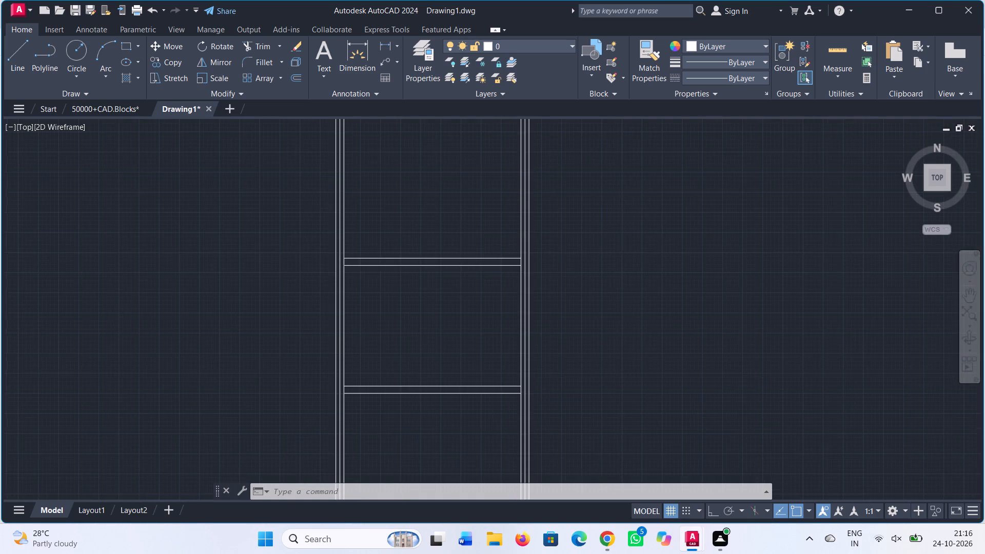
scroll(494, 217, "down", 2)
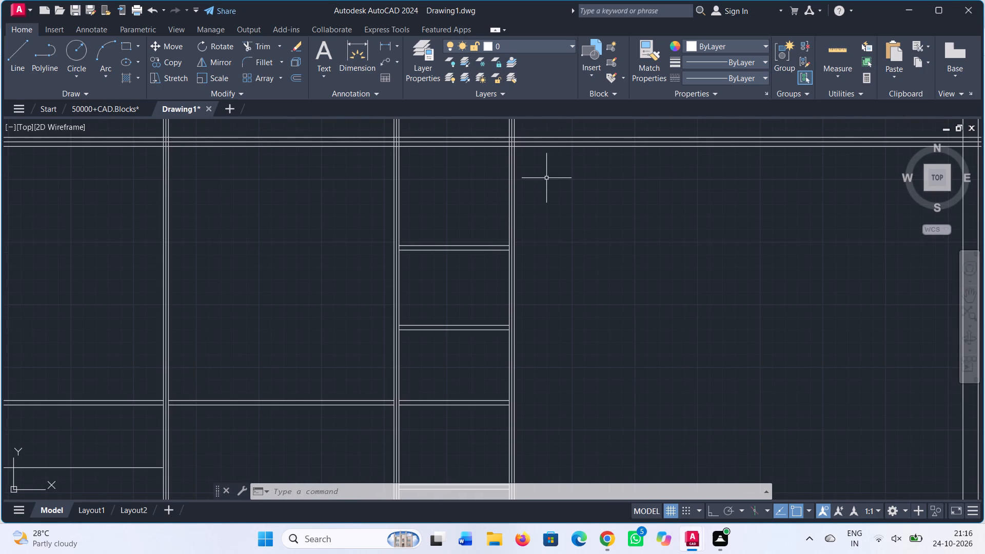
middle_click_drag(546, 178, 585, 255)
scroll(631, 183, "down", 1)
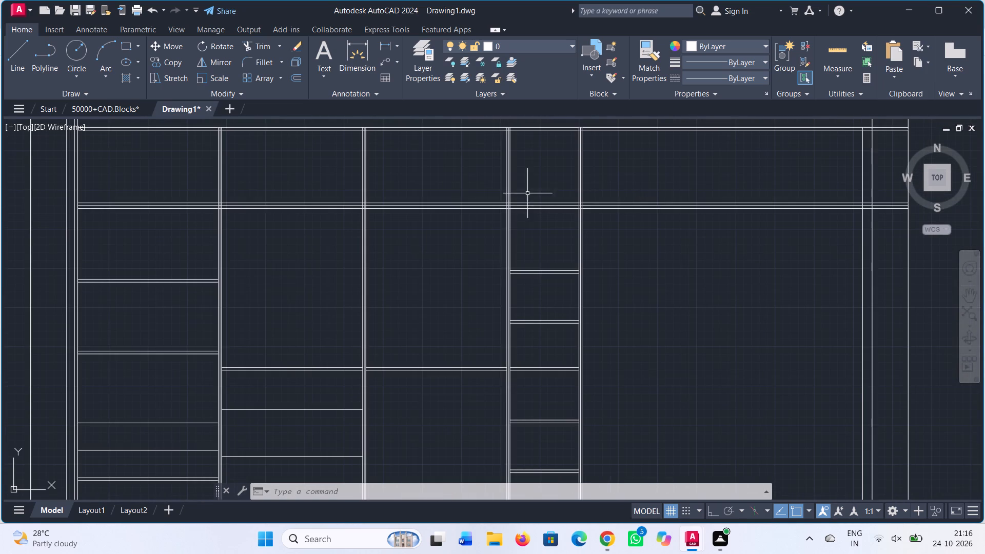
middle_click_drag(402, 184, 515, 185)
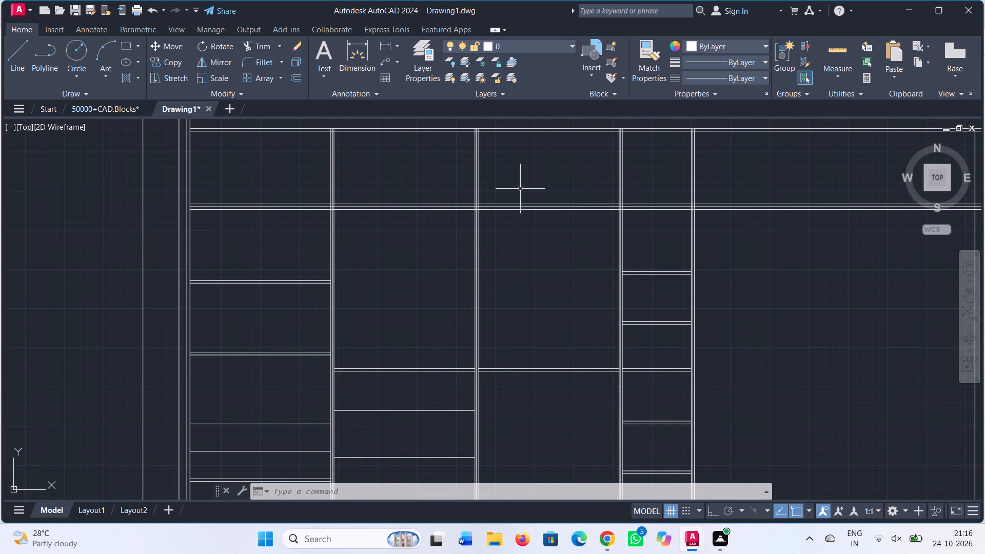
scroll(445, 242, "up", 2)
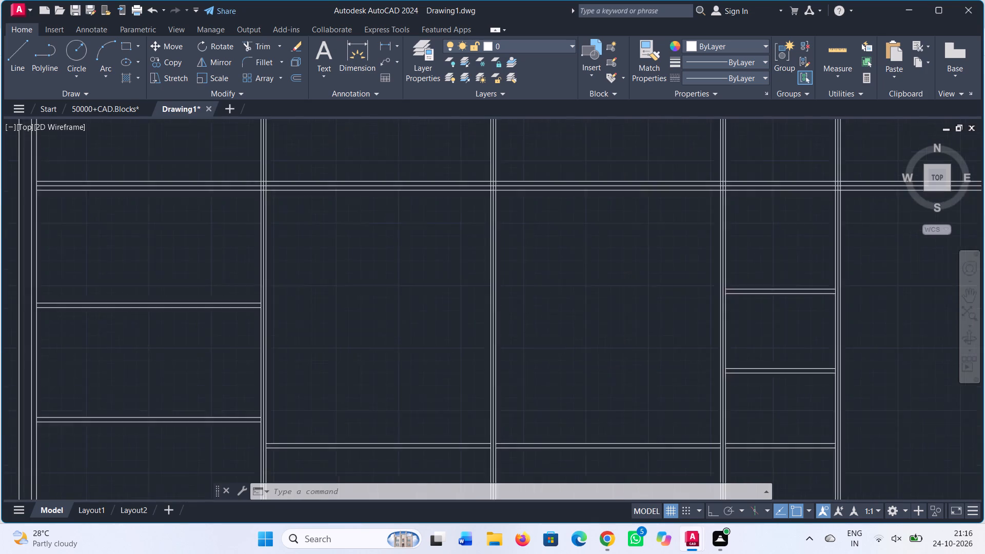
middle_click_drag(462, 255, 486, 298)
type("tr")
key("Return")
middle_click_drag(400, 302, 429, 307)
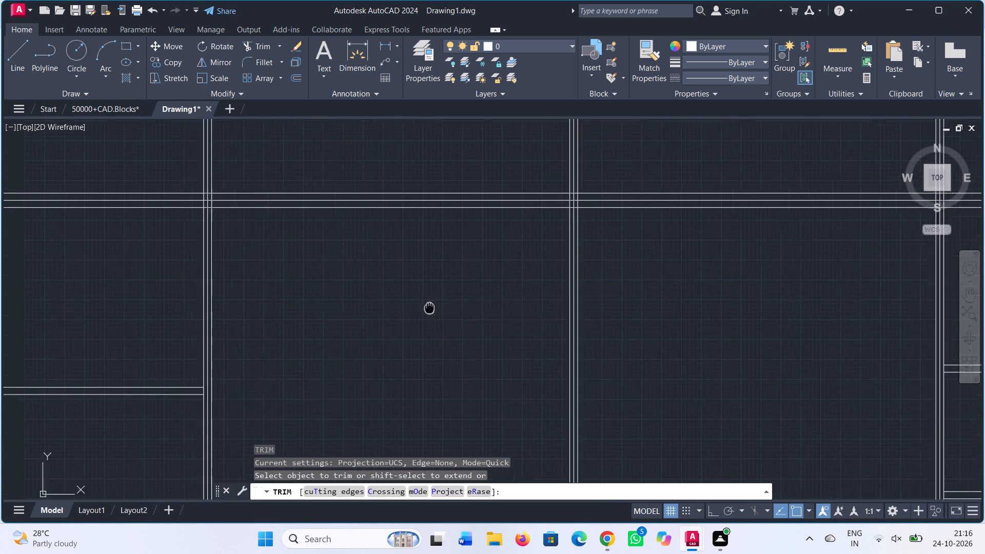
middle_click_drag(429, 307, 661, 354)
scroll(438, 250, "up", 2)
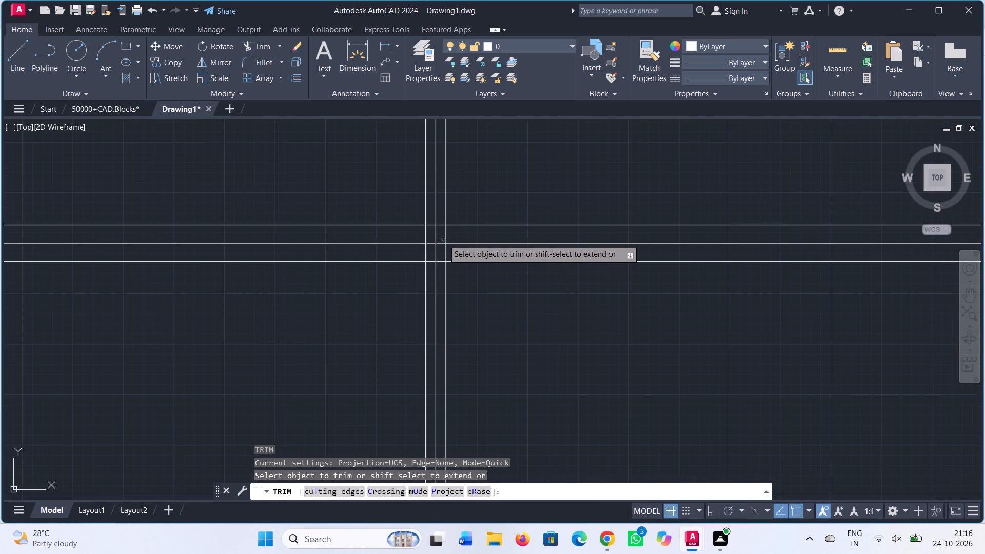
left_click(430, 223)
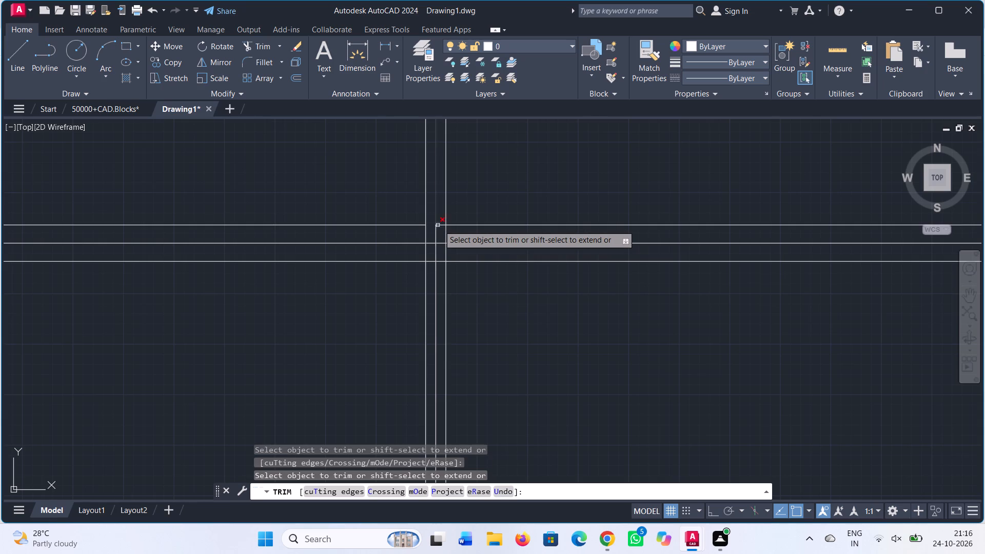
left_click(441, 226)
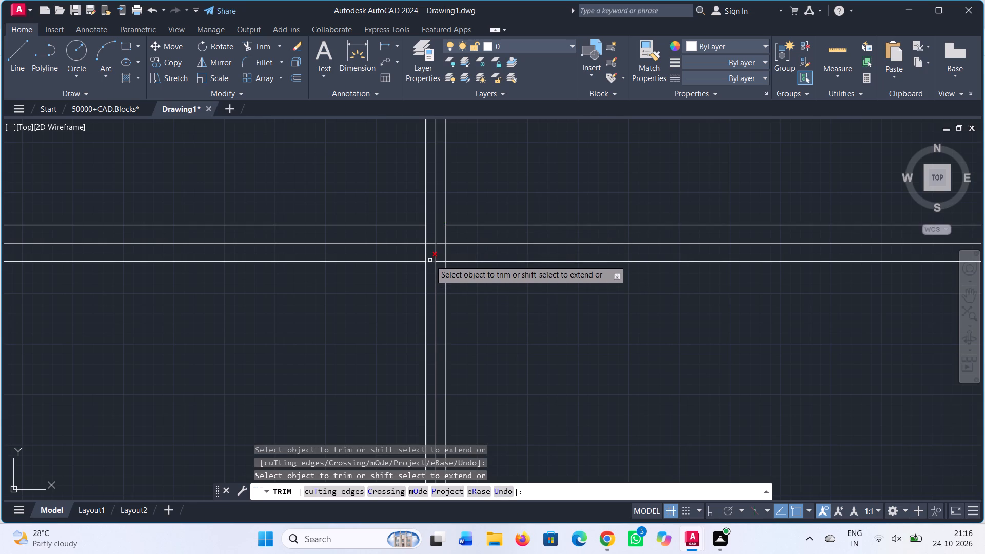
left_click(430, 260)
left_click(441, 261)
Trim the upper and lower lines of the long horizontal board where they cross the second partition.
scroll(559, 307, "down", 1)
middle_click_drag(585, 314, 566, 312)
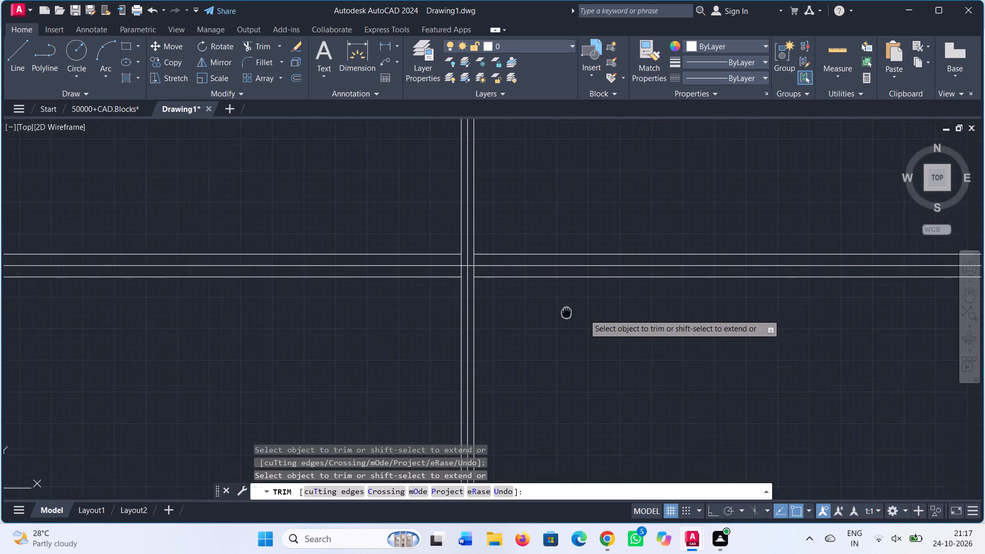
middle_click_drag(566, 312, 189, 242)
middle_click_drag(465, 294, 284, 297)
scroll(474, 177, "up", 2)
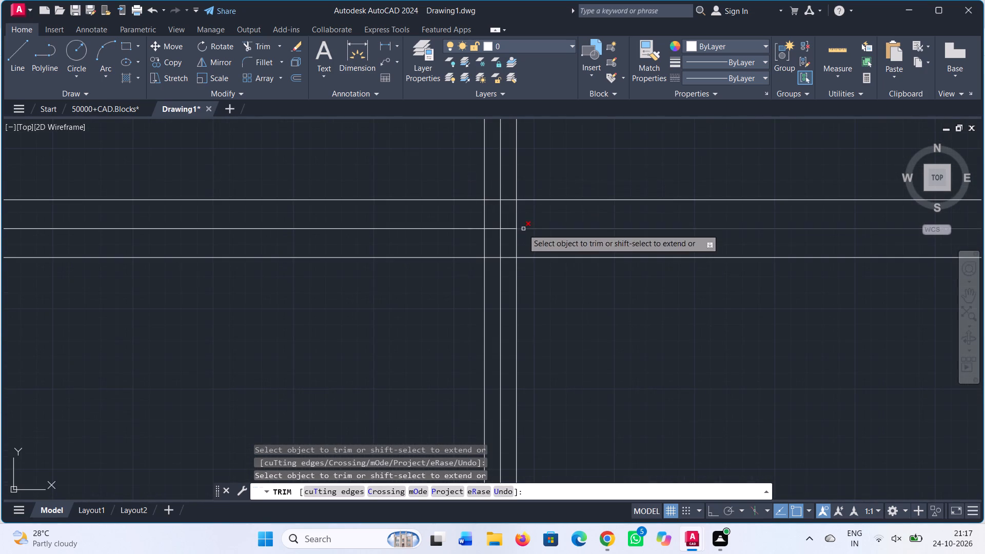
left_click(490, 197)
left_click(495, 207)
left_click_drag(506, 196, 506, 207)
left_click(506, 213)
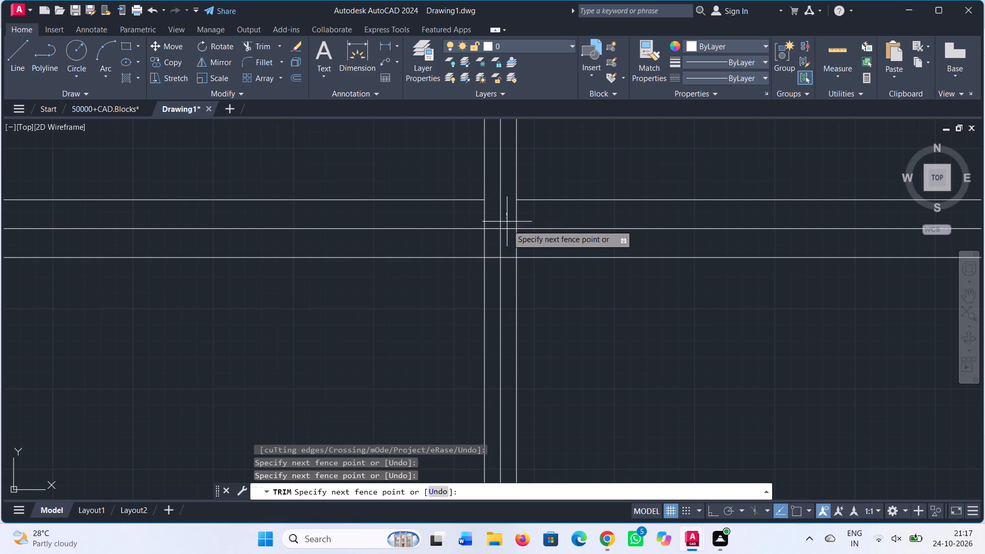
left_click(509, 209)
left_click(508, 248)
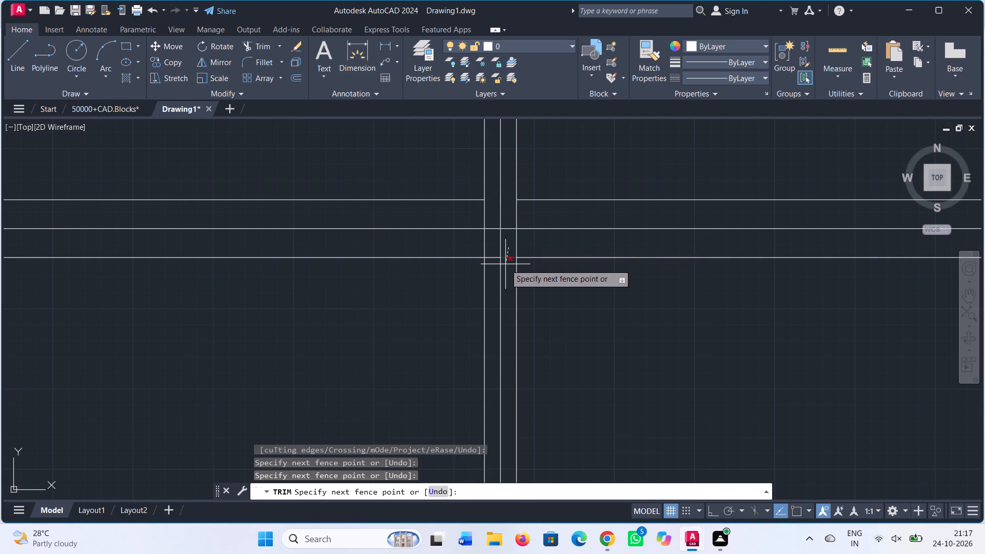
left_click(505, 265)
left_click(493, 251)
left_click(493, 269)
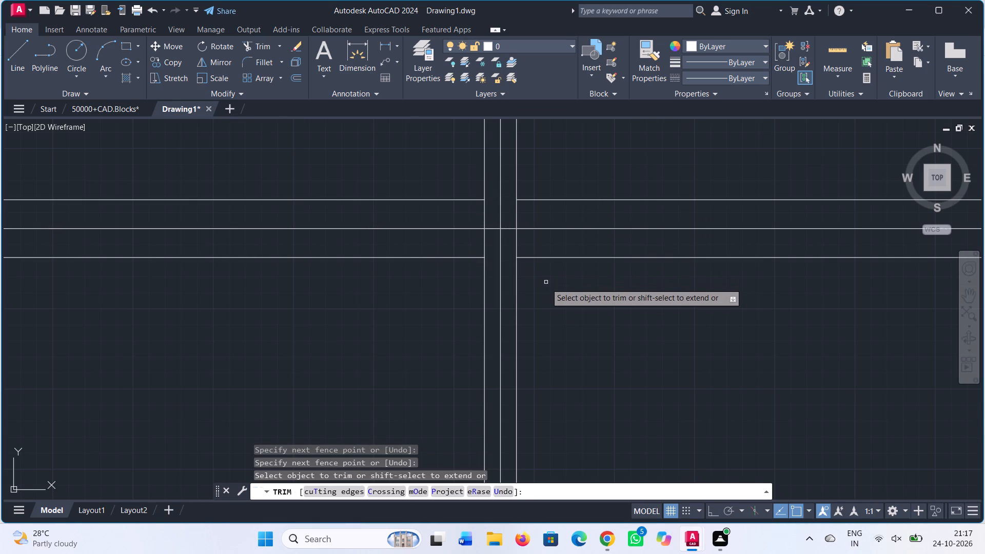
Trim the upper and lower lines of the long horizontal board inside the third partition.
scroll(553, 301, "down", 1)
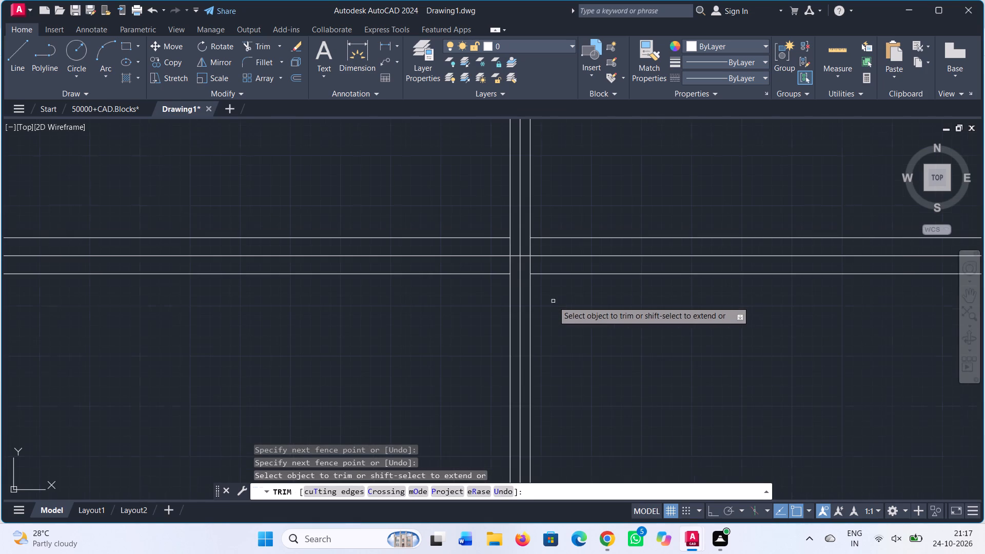
scroll(595, 303, "down", 3)
middle_click_drag(635, 324, 508, 289)
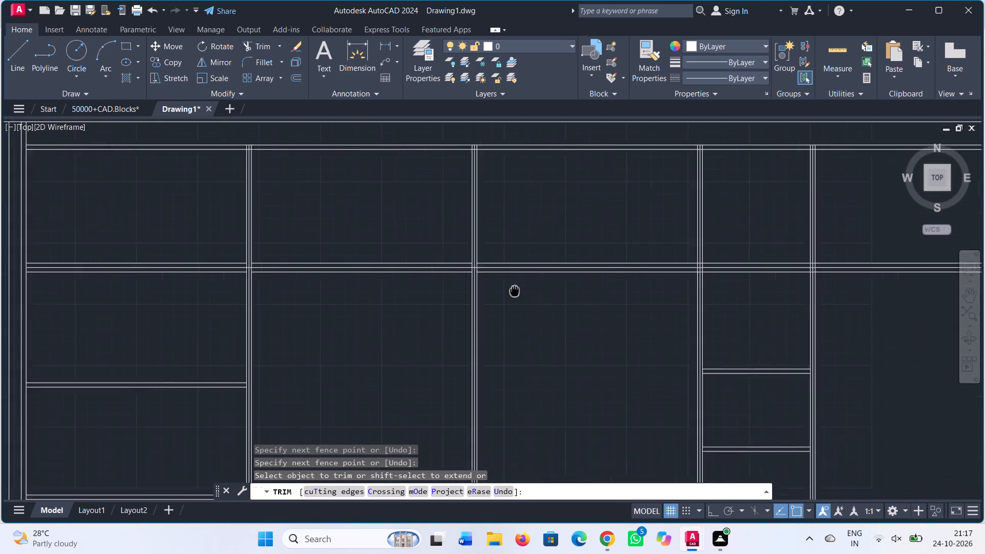
middle_click_drag(508, 289, 367, 266)
scroll(574, 260, "up", 2)
middle_click_drag(556, 258, 537, 305)
scroll(501, 275, "up", 3)
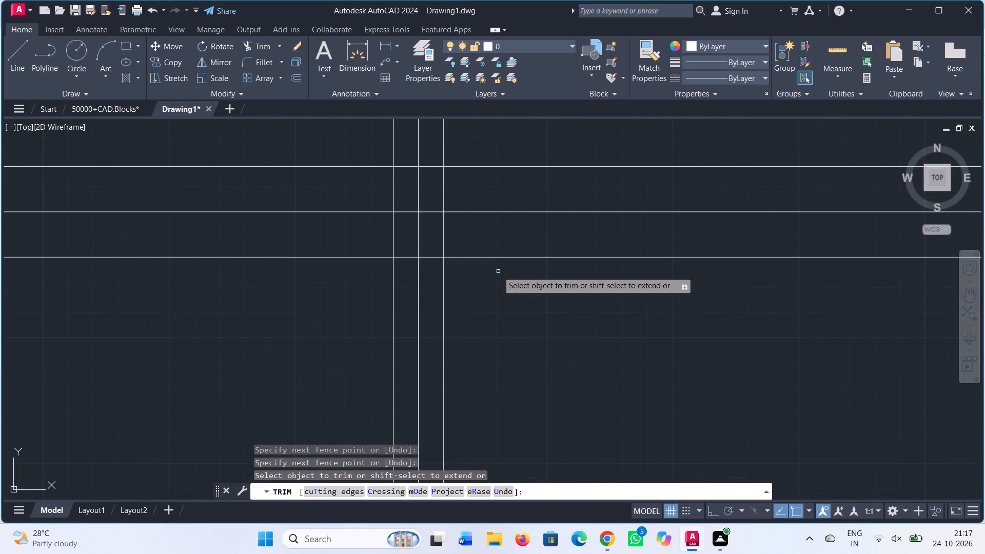
left_click(404, 165)
left_click(432, 167)
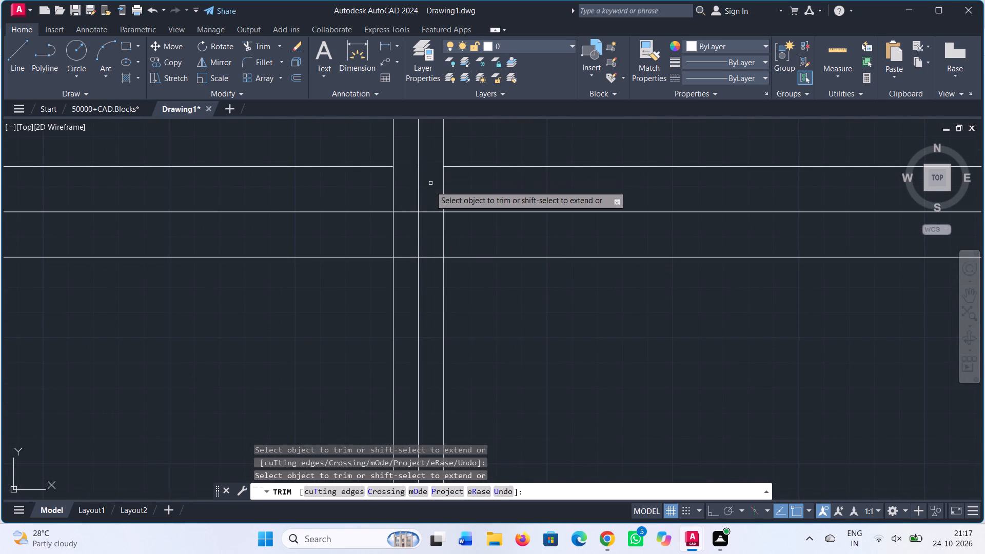
left_click(407, 259)
left_click(431, 258)
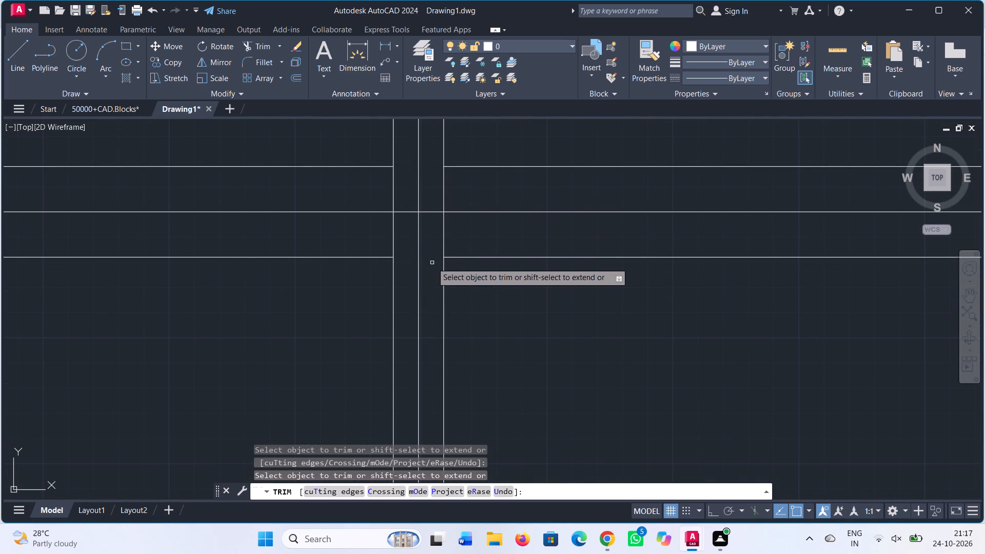
Trim the upper and lower lines of the long horizontal board inside the fourth partition.
scroll(543, 326, "down", 1)
scroll(592, 328, "down", 1)
middle_click_drag(774, 342, 330, 338)
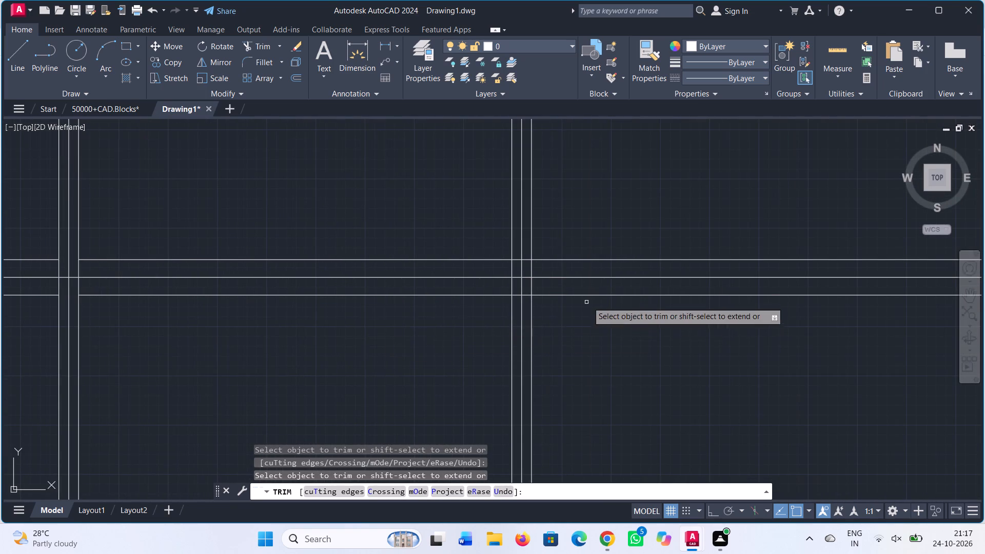
scroll(530, 275, "up", 1)
left_click(507, 252)
left_click(521, 251)
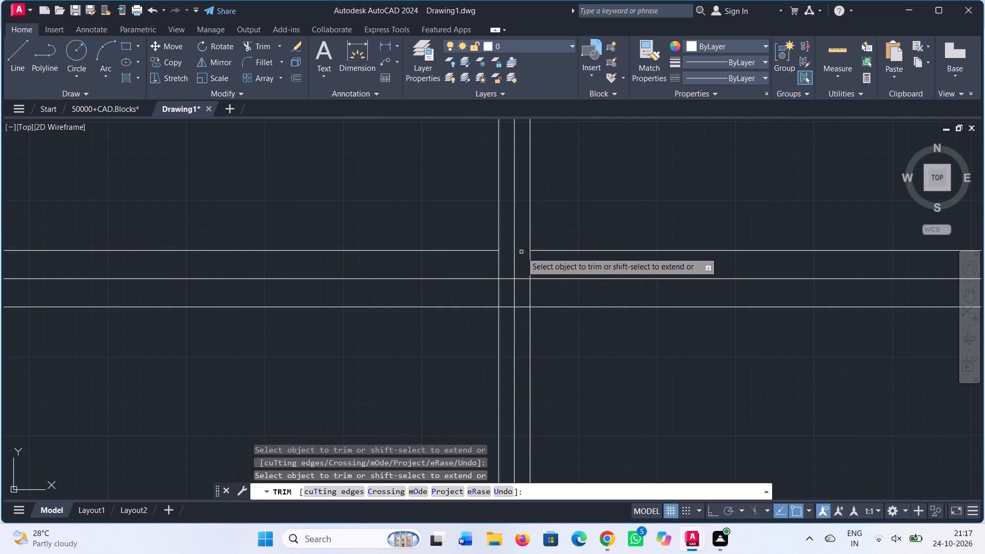
left_click(523, 309)
left_click(507, 307)
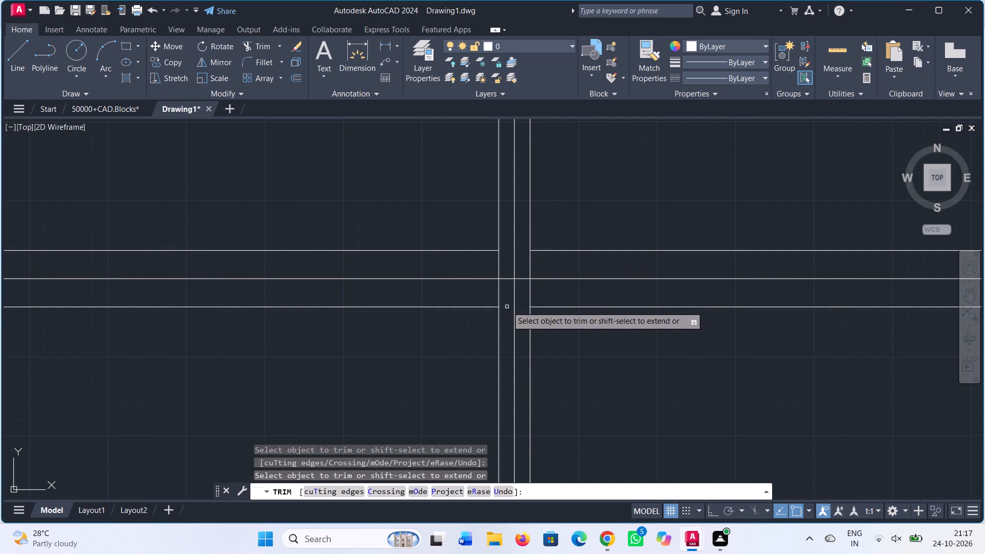
Trim all three lines of the long horizontal board beyond the fifth compartment's right edge, out to the outer frame.
scroll(611, 341, "down", 1)
middle_click_drag(625, 343, 78, 294)
scroll(431, 320, "down", 3)
middle_click_drag(540, 327, 219, 274)
scroll(459, 265, "up", 2)
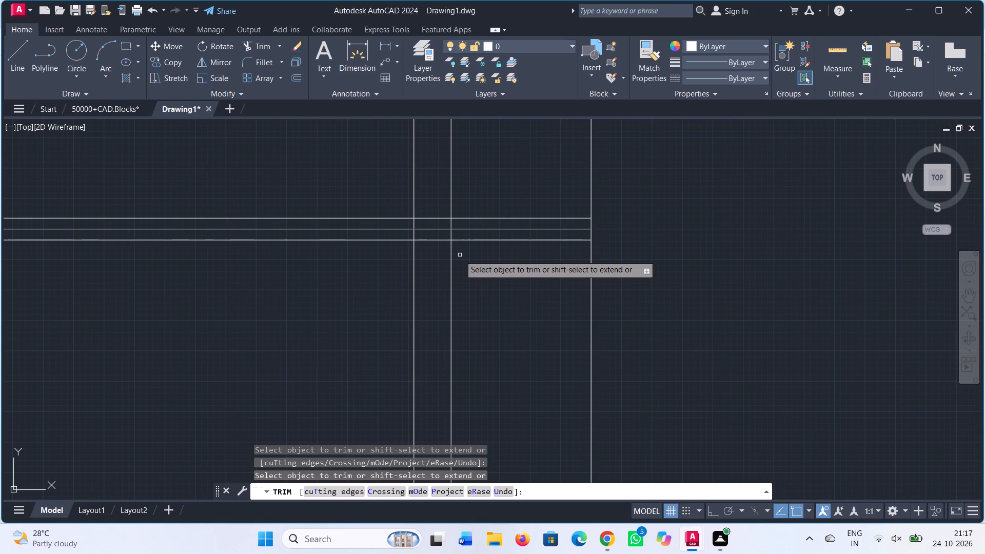
left_click(435, 251)
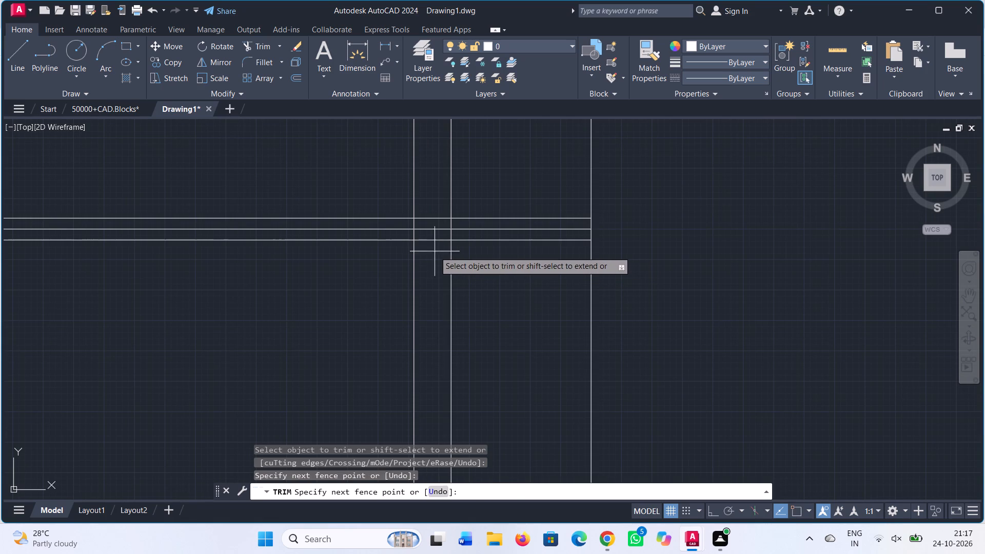
left_click(438, 208)
left_click_drag(510, 204, 510, 210)
left_click(511, 263)
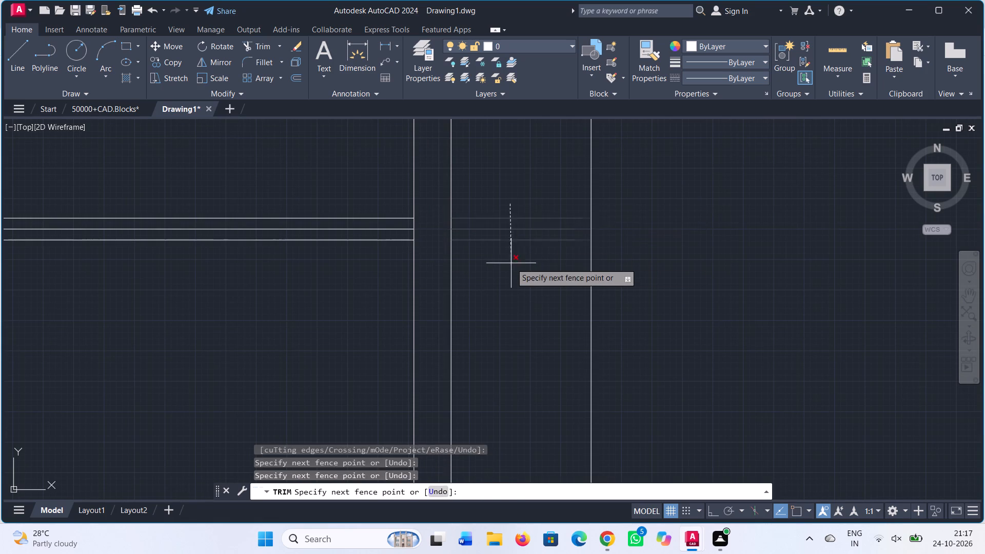
scroll(511, 258, "down", 4)
middle_click_drag(422, 269, 531, 273)
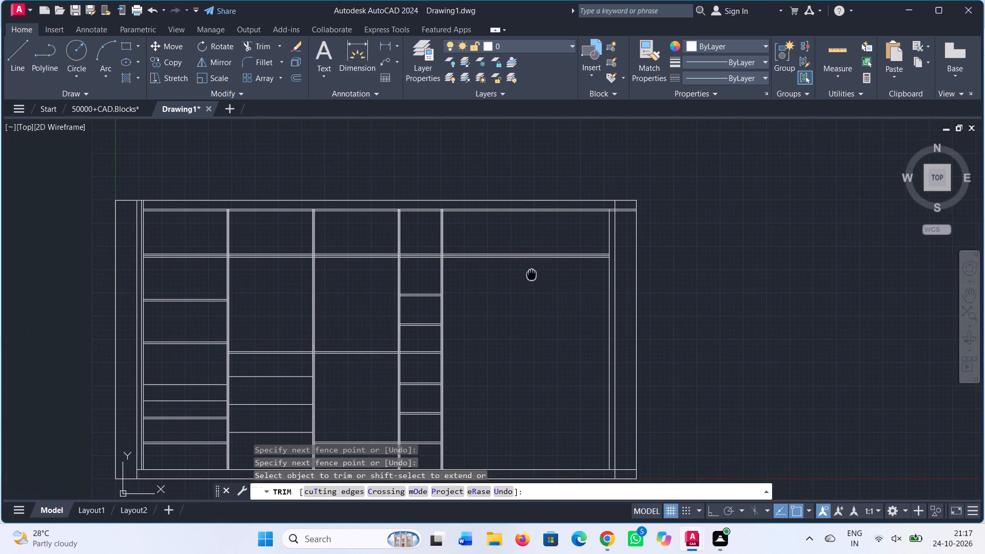
middle_click_drag(531, 273, 532, 273)
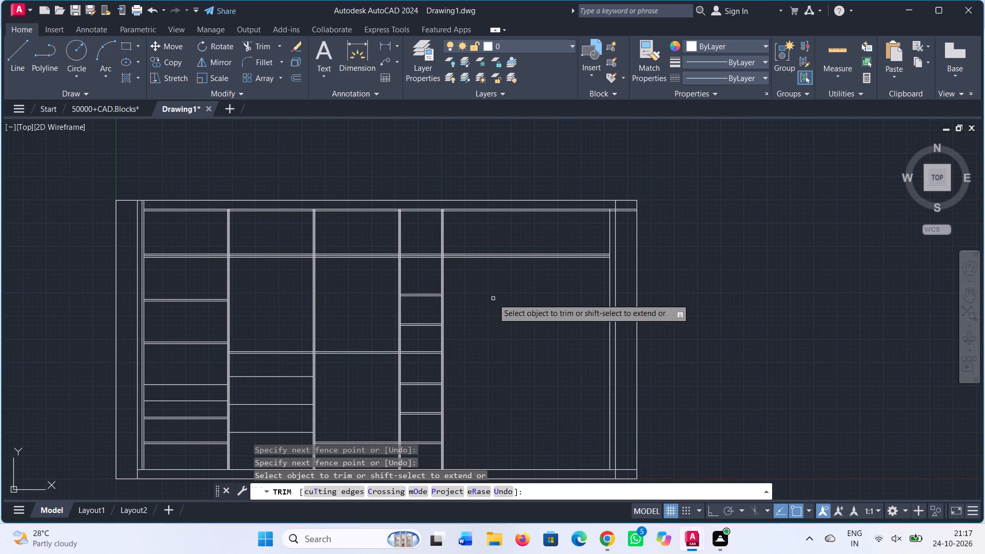
middle_click_drag(496, 299, 529, 289)
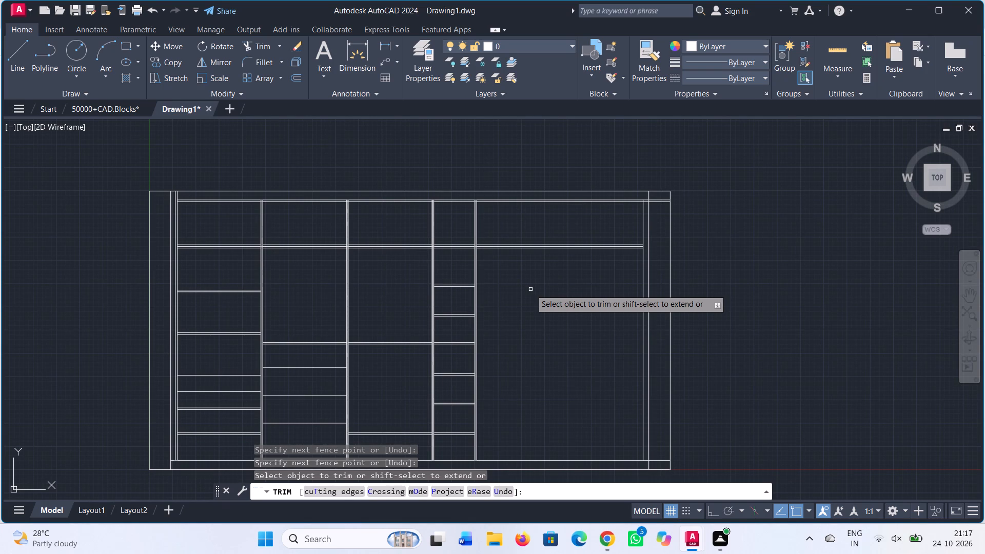
key("Escape")
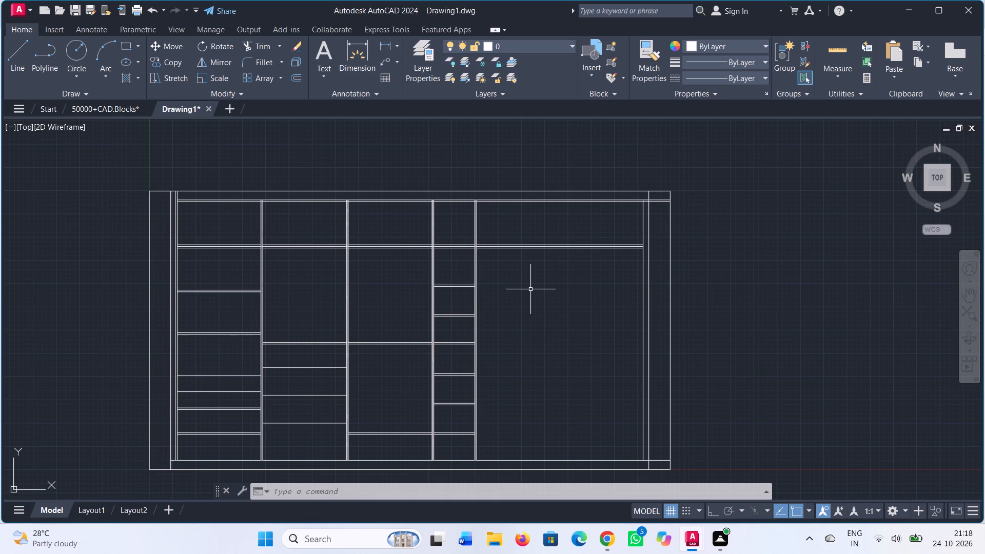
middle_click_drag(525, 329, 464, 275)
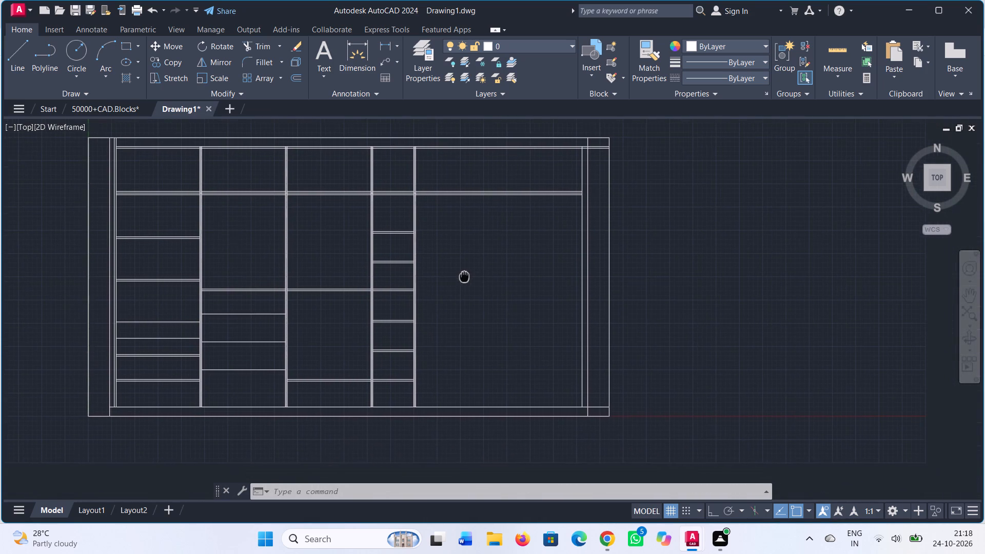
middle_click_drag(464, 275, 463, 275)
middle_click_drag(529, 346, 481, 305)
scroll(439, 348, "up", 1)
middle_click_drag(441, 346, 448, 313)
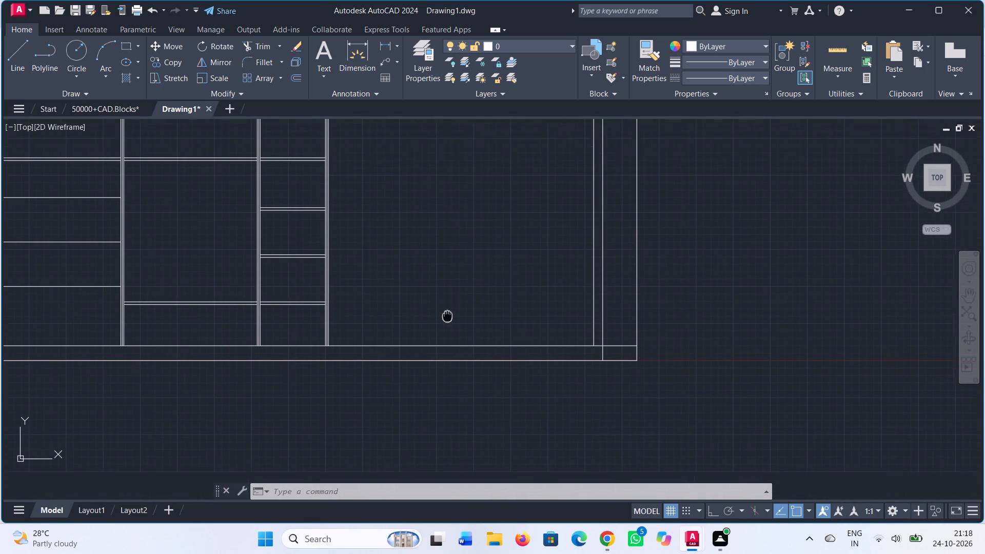
Offset the top line of the base upward by 18 to start the fifth compartment's bottom board.
middle_click_drag(448, 313, 448, 309)
key("Escape")
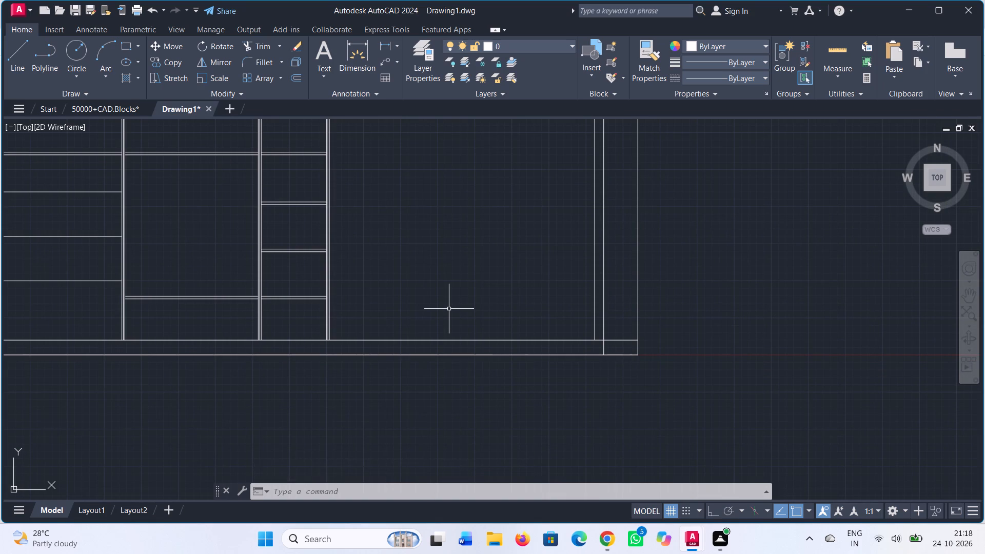
type("off")
key("Return")
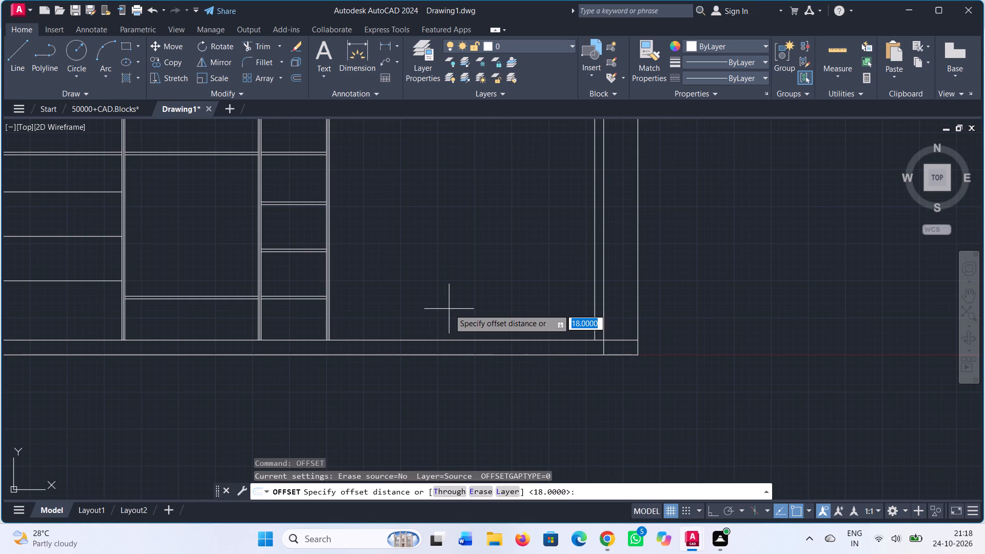
type("18")
key("Return")
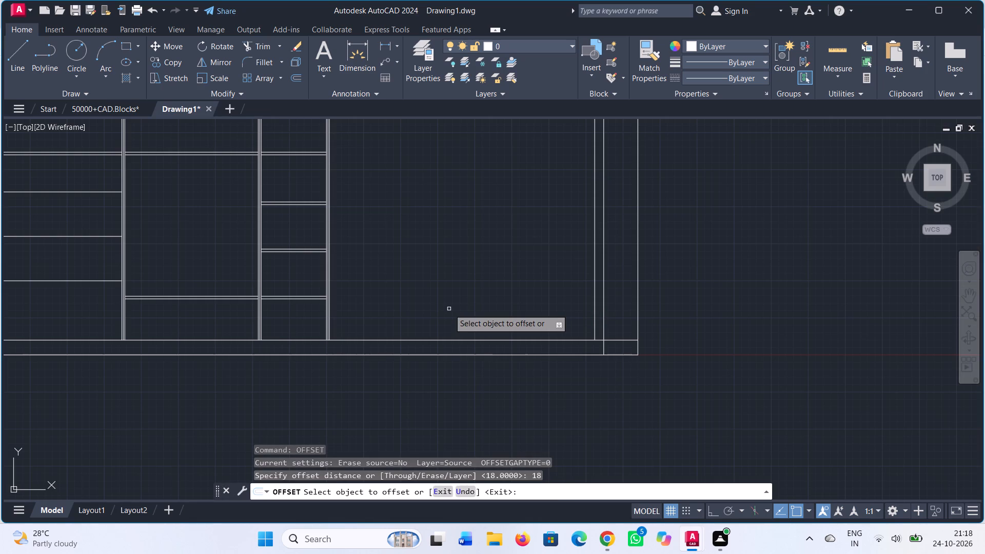
left_click(442, 340)
left_click(444, 297)
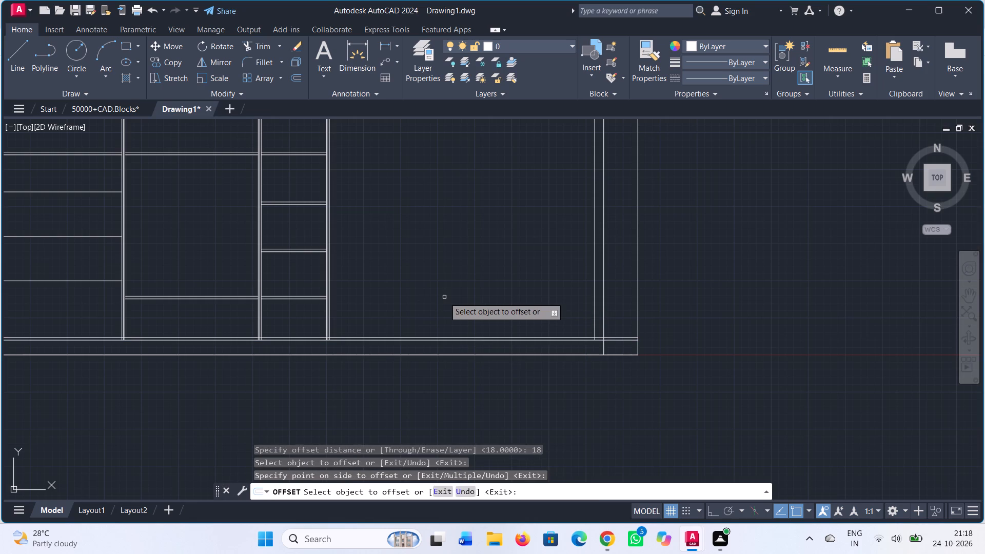
key("Escape")
Trim the new bottom board line across the fourth compartment, the compartments left of the third partition, and inside the fourth partition.
type("tr")
key("Return")
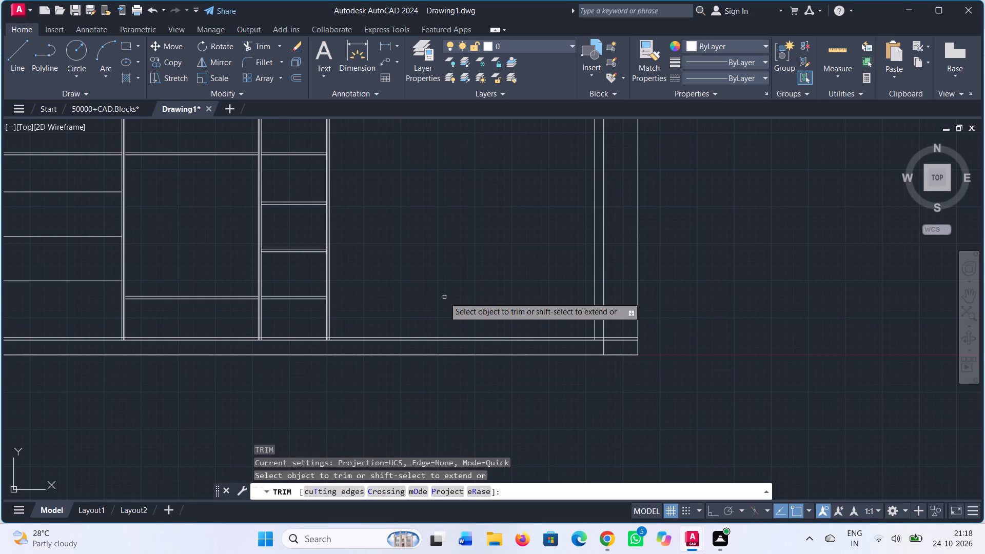
scroll(337, 346, "up", 2)
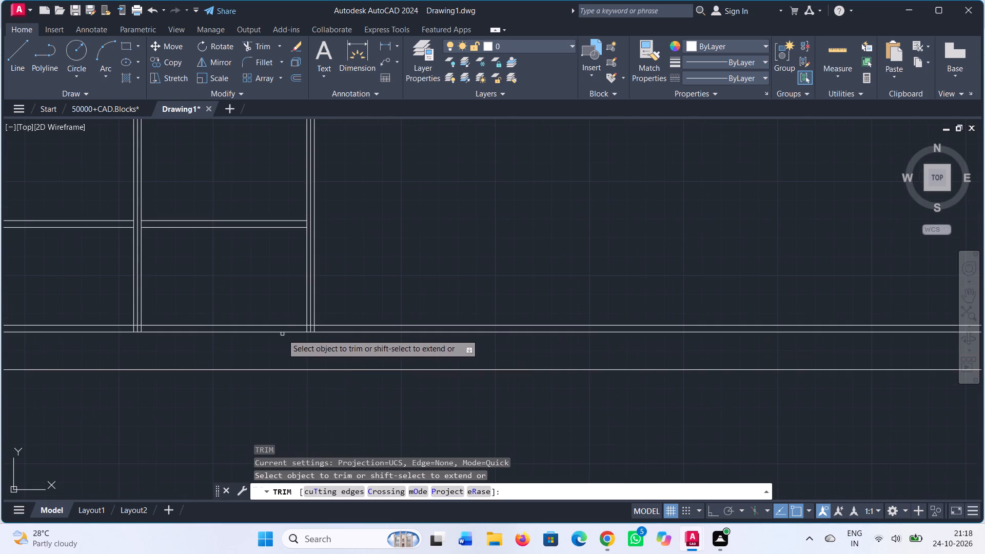
left_click(281, 325)
left_click(121, 325)
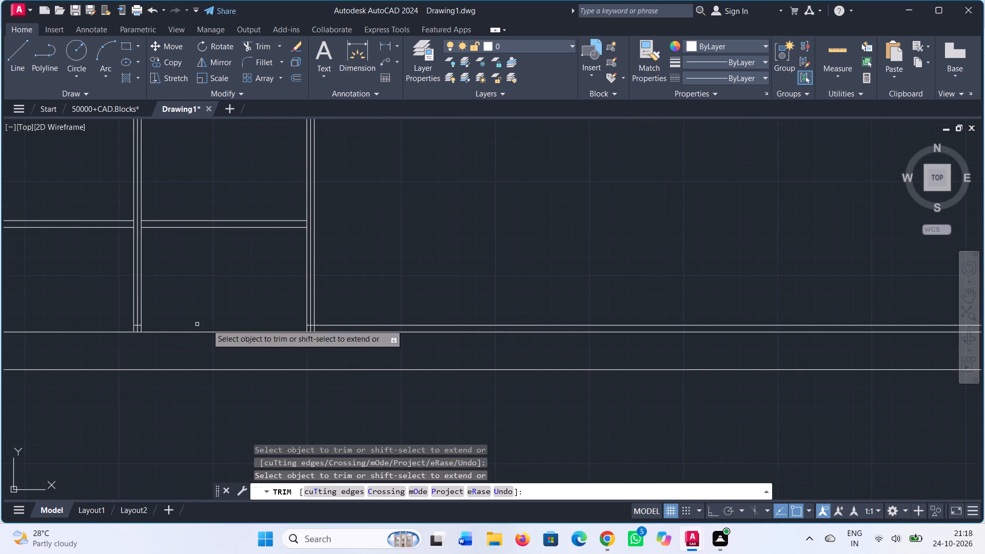
scroll(290, 324, "up", 3)
left_click(351, 330)
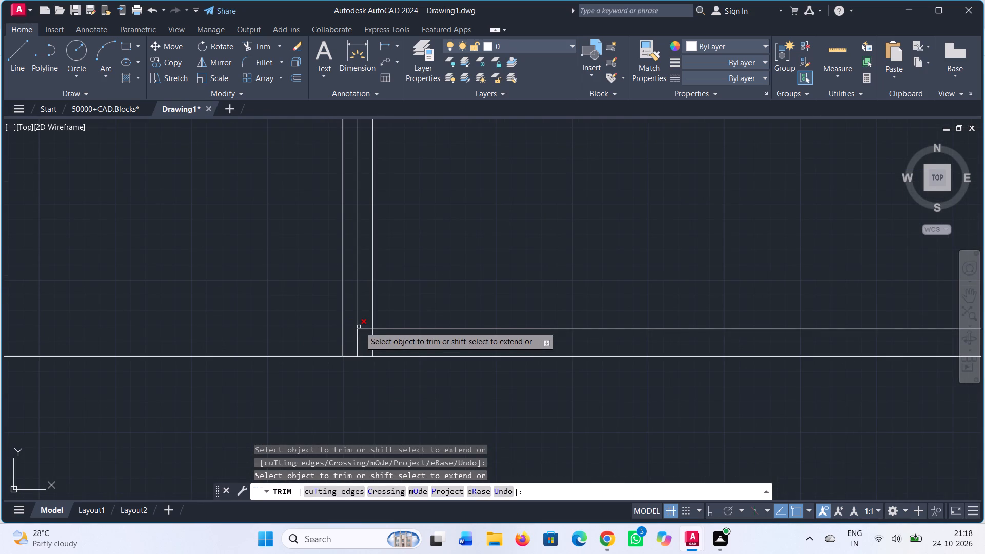
left_click(363, 329)
Trim the leftover pieces of the bottom board line inside the third partition.
scroll(270, 330, "down", 3)
middle_click_drag(220, 320, 503, 316)
scroll(407, 338, "up", 2)
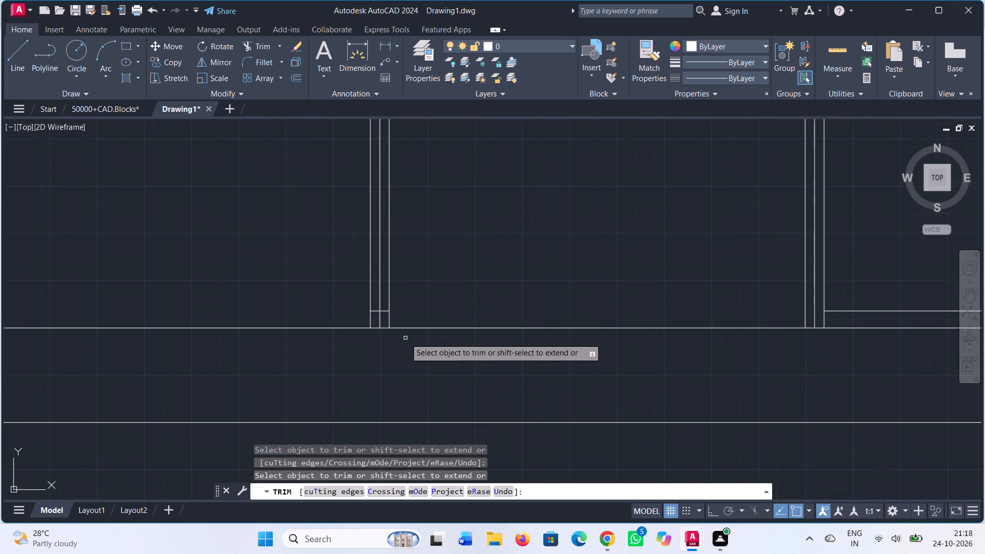
left_click(386, 312)
left_click(375, 312)
scroll(285, 329, "down", 4)
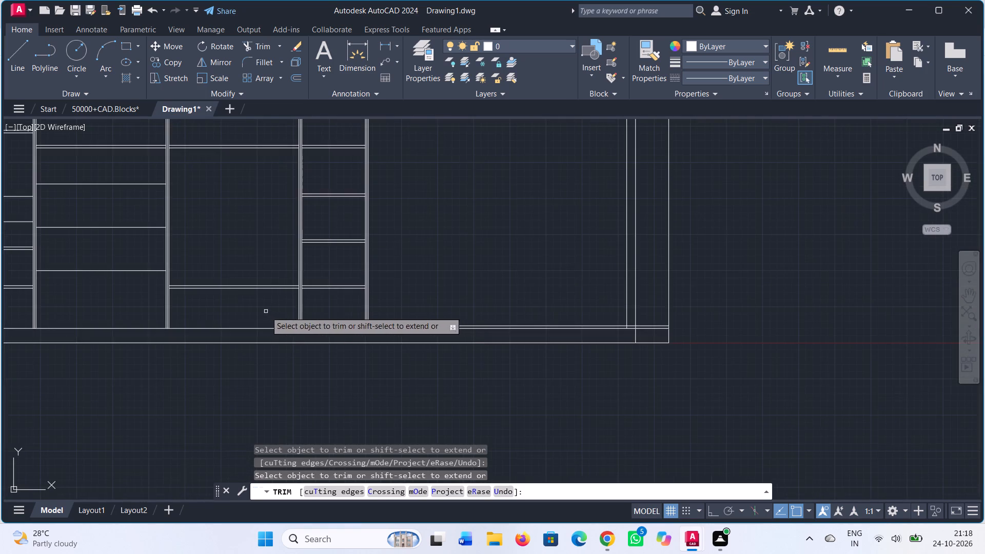
middle_click_drag(266, 311, 421, 310)
scroll(254, 331, "up", 1)
middle_click_drag(464, 301, 462, 301)
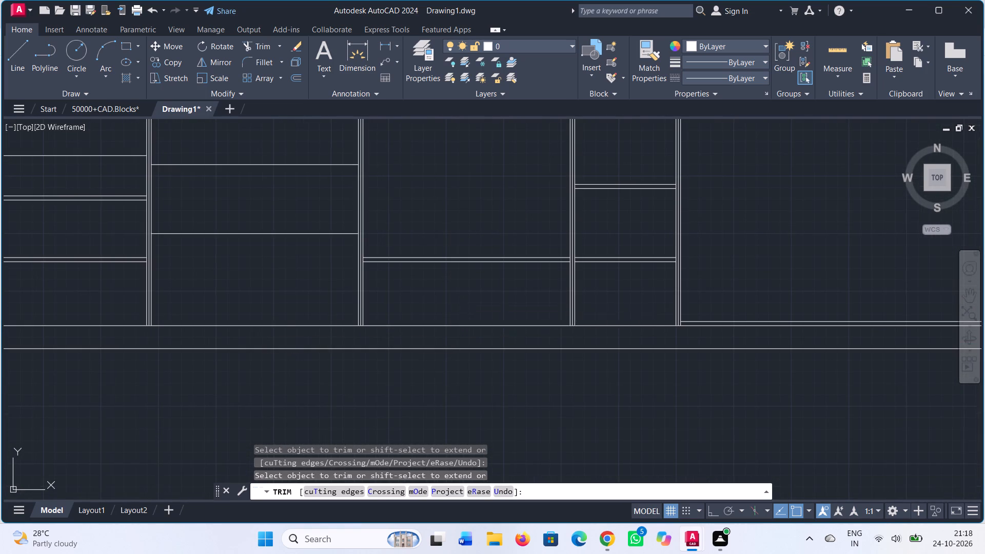
middle_click_drag(462, 301, 119, 301)
middle_click_drag(434, 295, 293, 317)
middle_click_drag(381, 308, 402, 344)
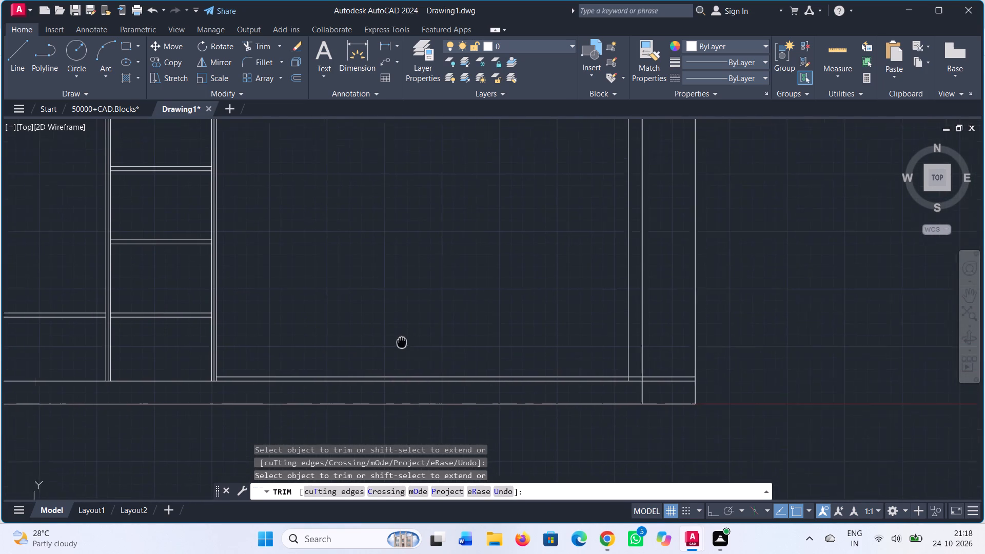
middle_click_drag(402, 344, 402, 358)
key("Escape")
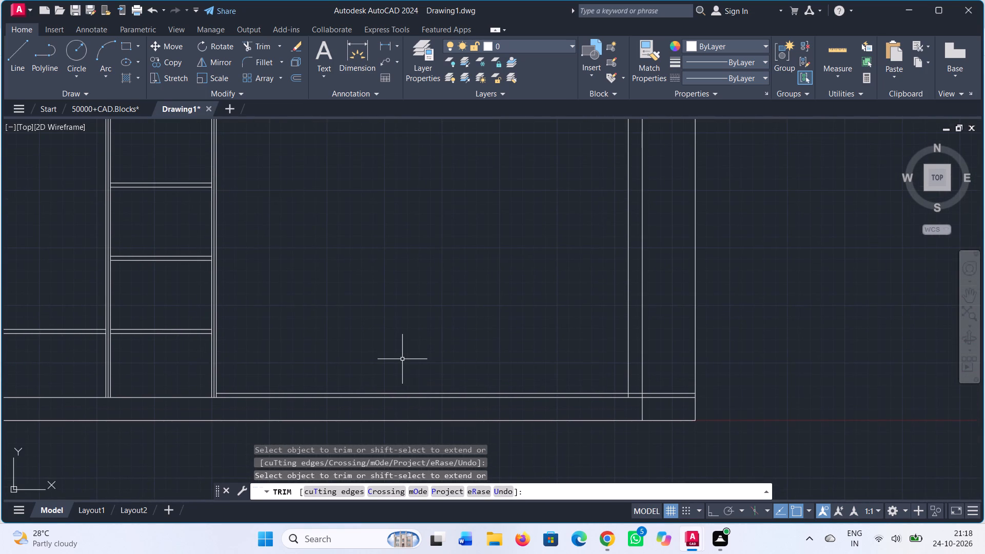
Offset the upper line of the fifth compartment's bottom board upward by 223.
type("off")
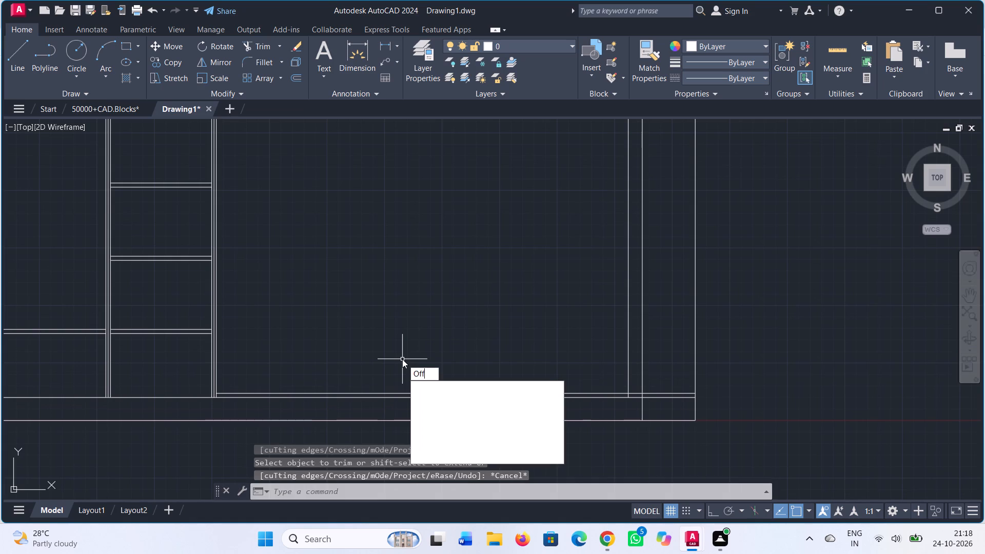
key("Return")
type("223")
key("Return")
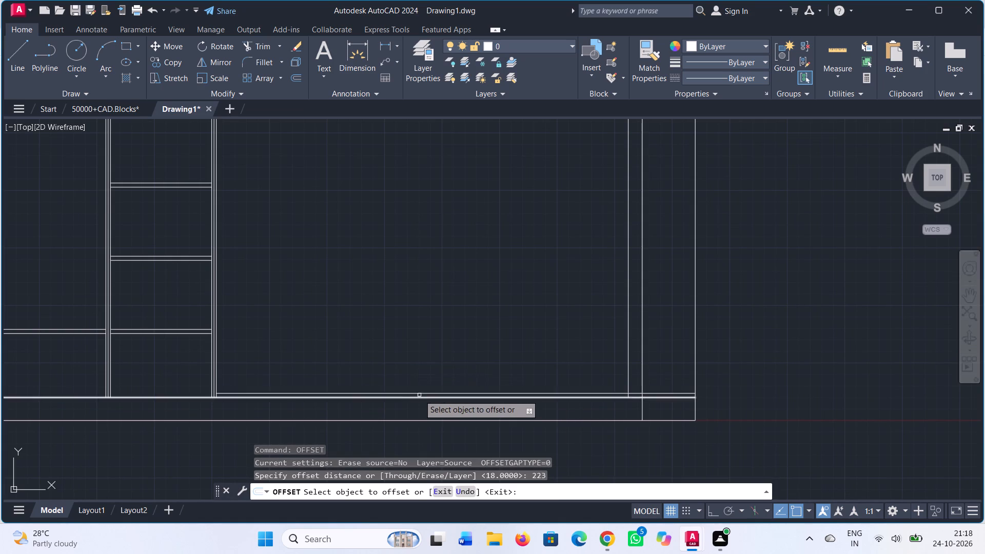
left_click(420, 393)
left_click(420, 332)
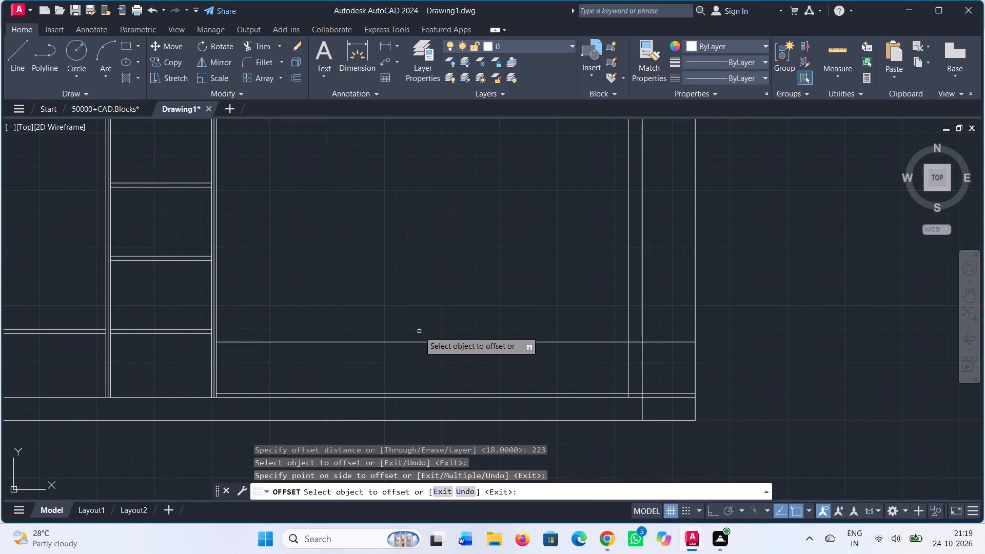
key("Escape")
Trim the bottom board's upper line and the 223 offset line beyond the fifth compartment's right edge, out to the outer frame.
type("tr")
key("Return")
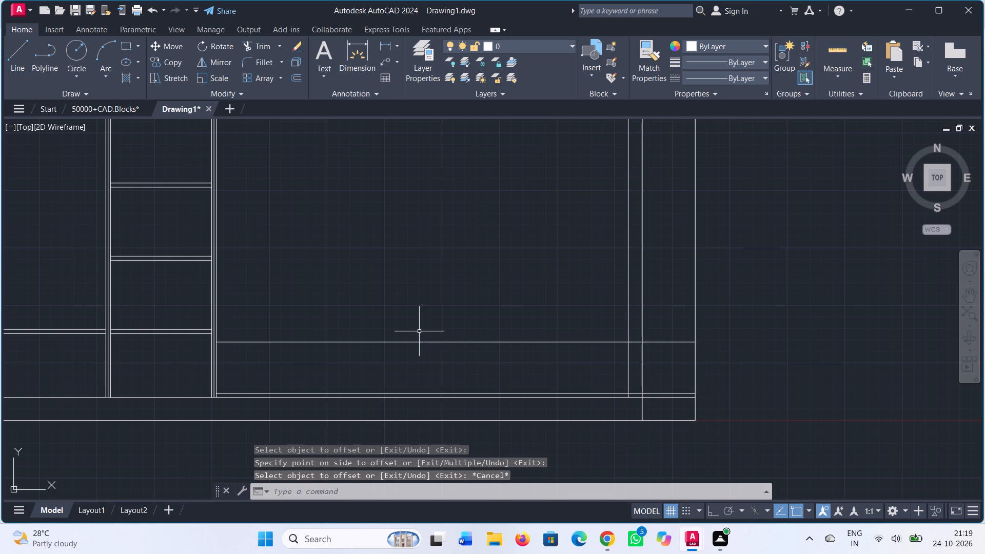
scroll(661, 400, "up", 2)
left_click(593, 241)
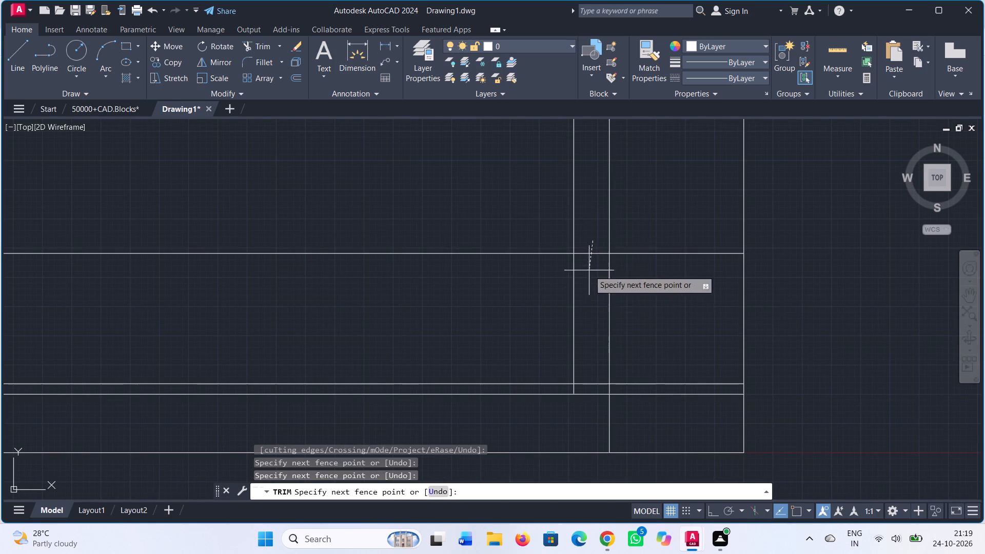
left_click(597, 389)
left_click(649, 388)
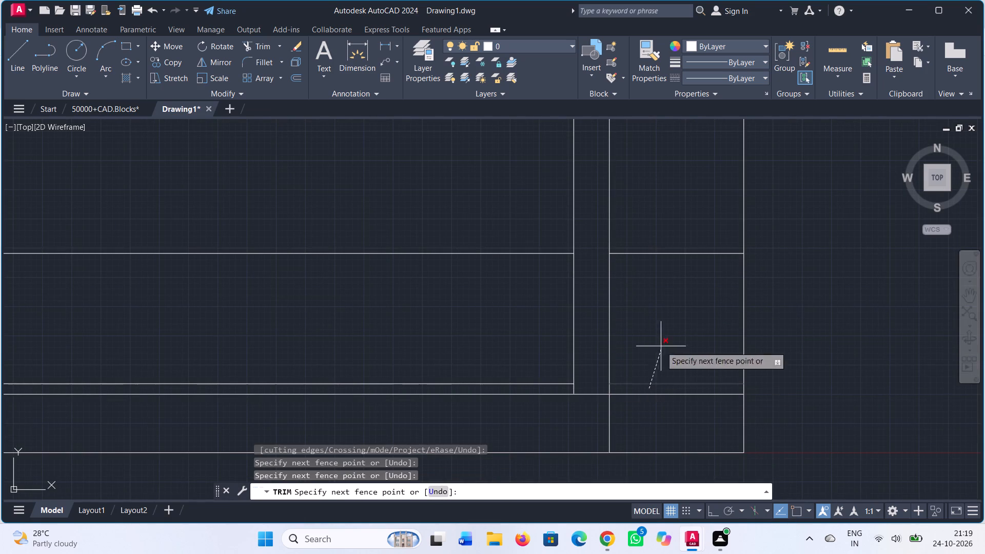
left_click(661, 247)
Trim the base's top line between the inner frame's right vertical line and the outer frame.
scroll(661, 247, "down", 1)
scroll(662, 307, "down", 1)
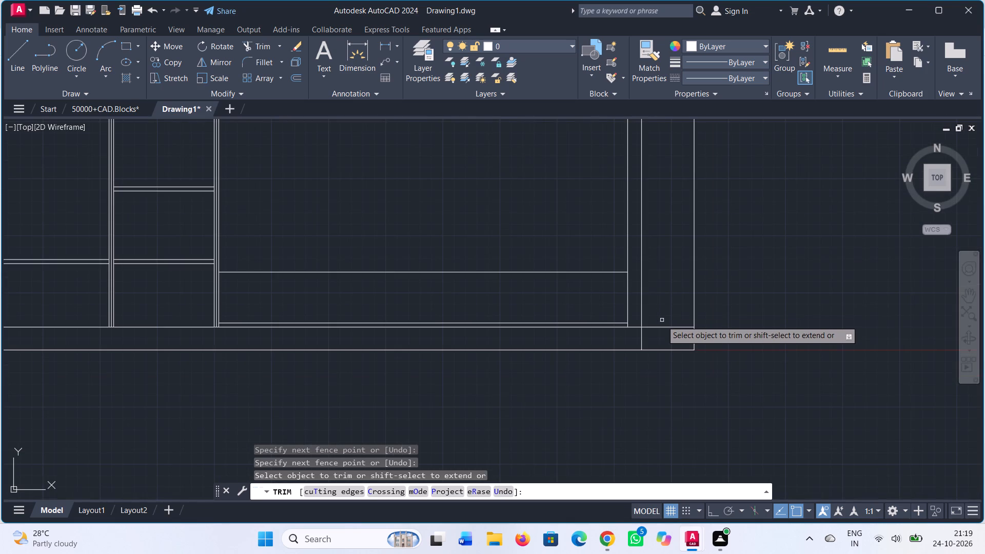
left_click(664, 327)
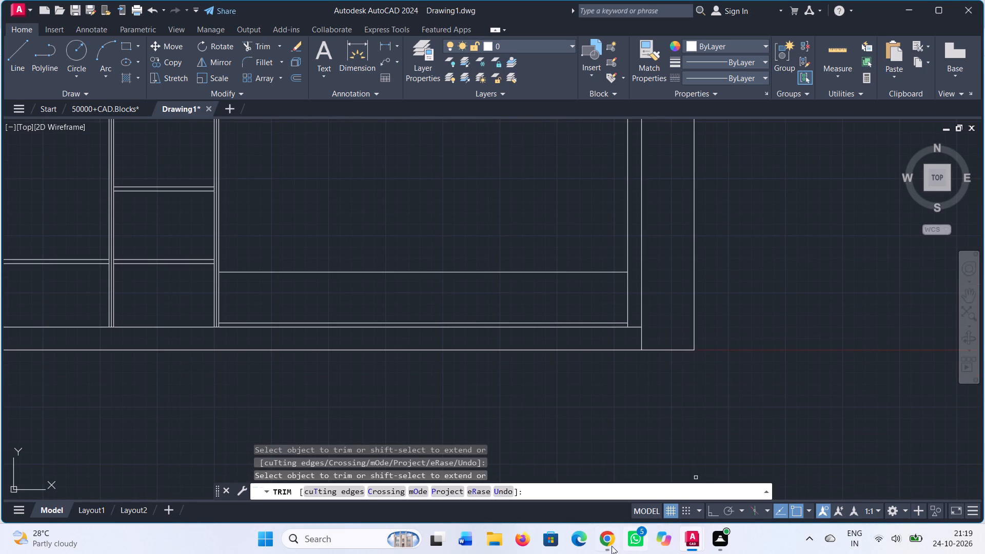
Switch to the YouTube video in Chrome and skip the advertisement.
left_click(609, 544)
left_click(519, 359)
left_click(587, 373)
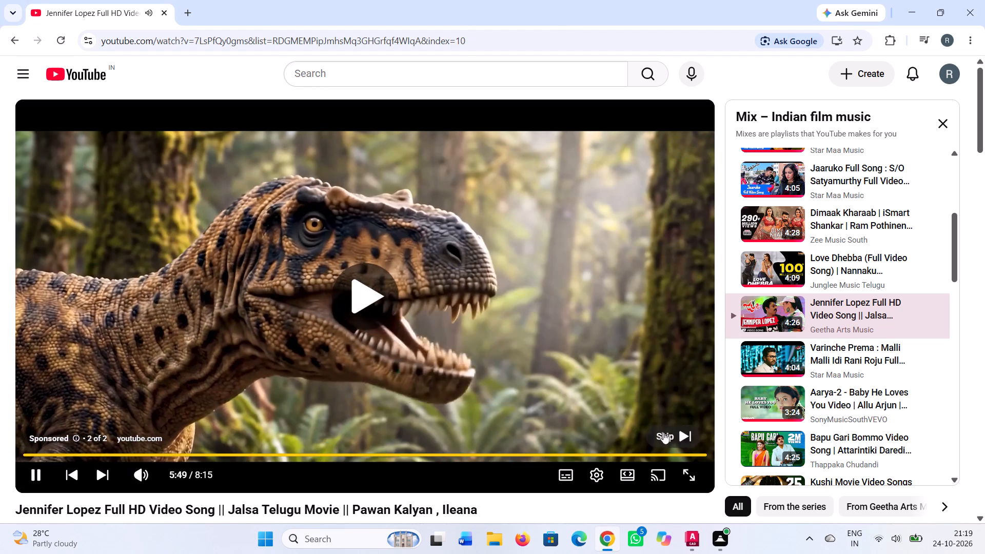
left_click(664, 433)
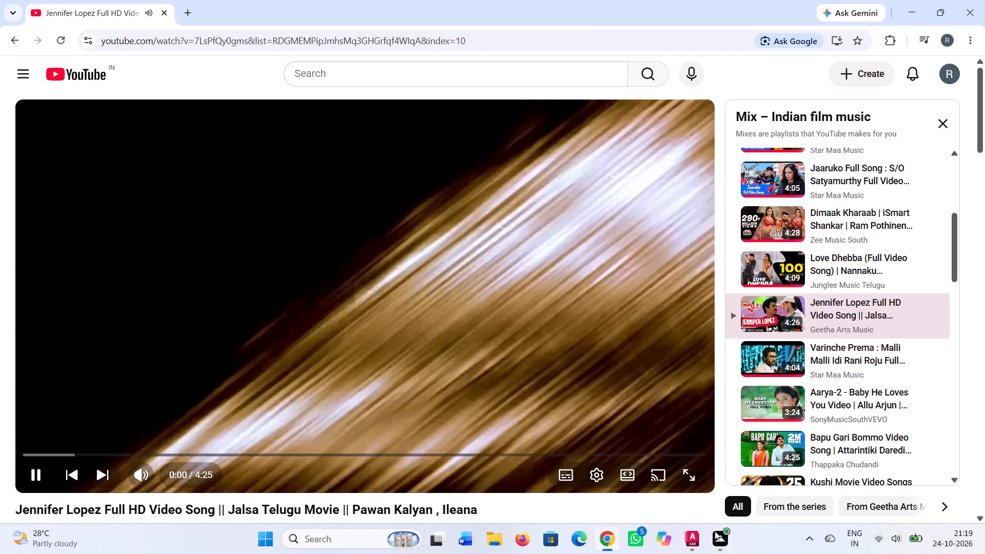
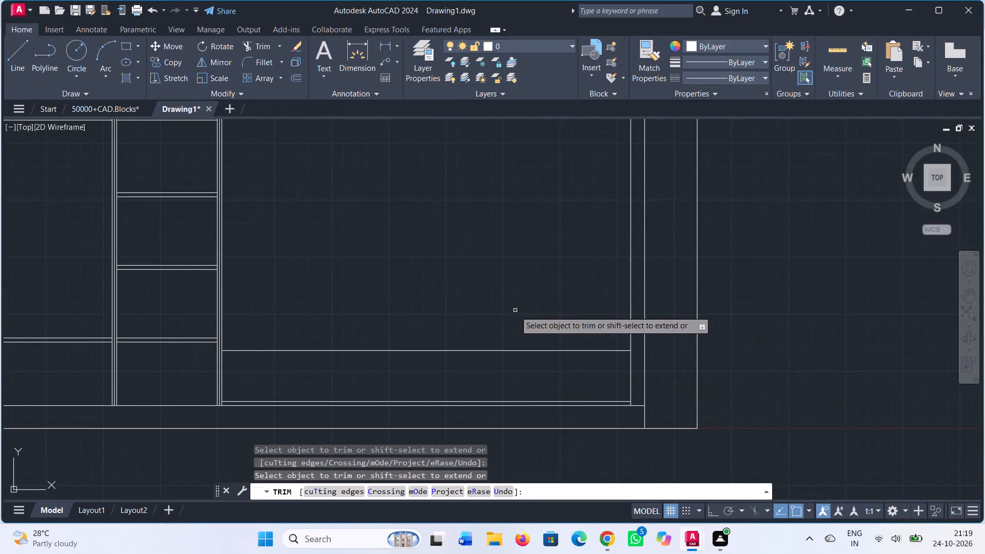
Offset the 223 offset line in the fifth compartment upward by 18 to form the first shelf board.
middle_click_drag(515, 311, 592, 344)
key("Escape")
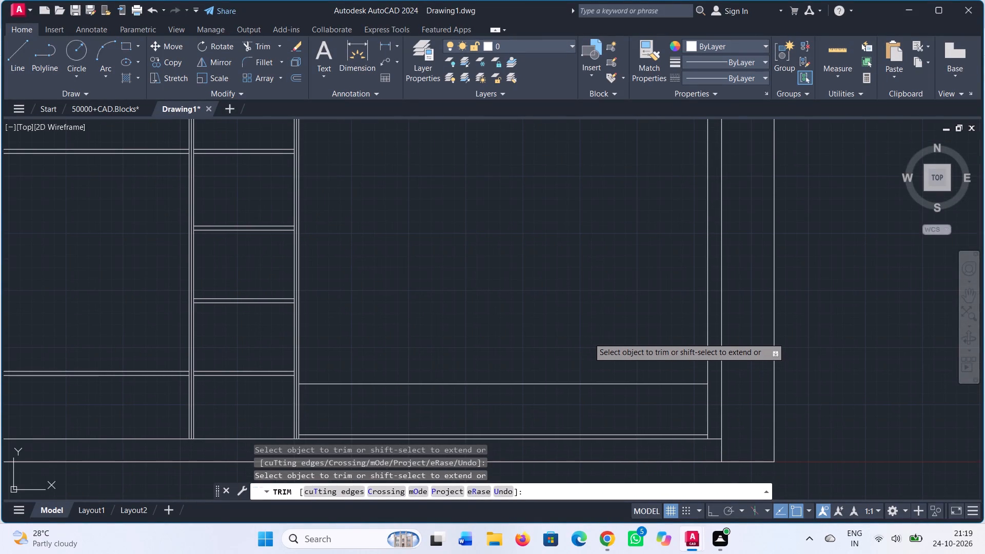
type("of")
key("Return")
type("18")
key("Return")
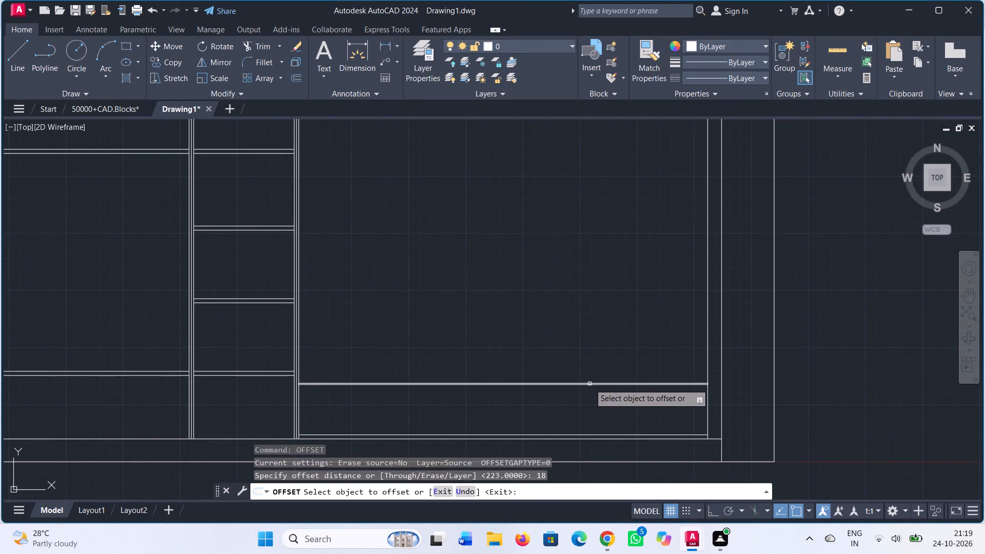
left_click(589, 384)
left_click(587, 361)
middle_click_drag(524, 362, 502, 359)
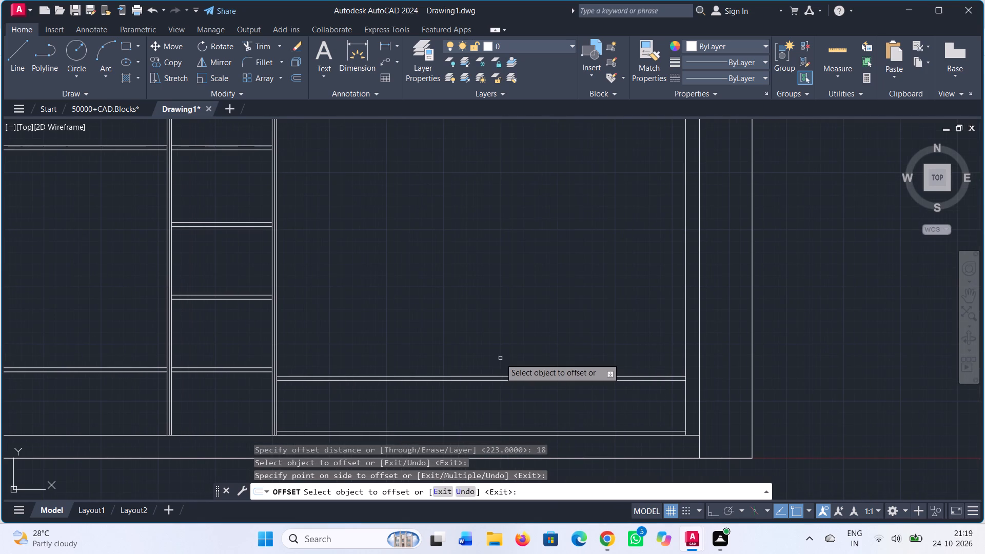
key("Escape")
Offset the upper line of the fifth compartment's first shelf board upward by 223.
type("off")
key("Return")
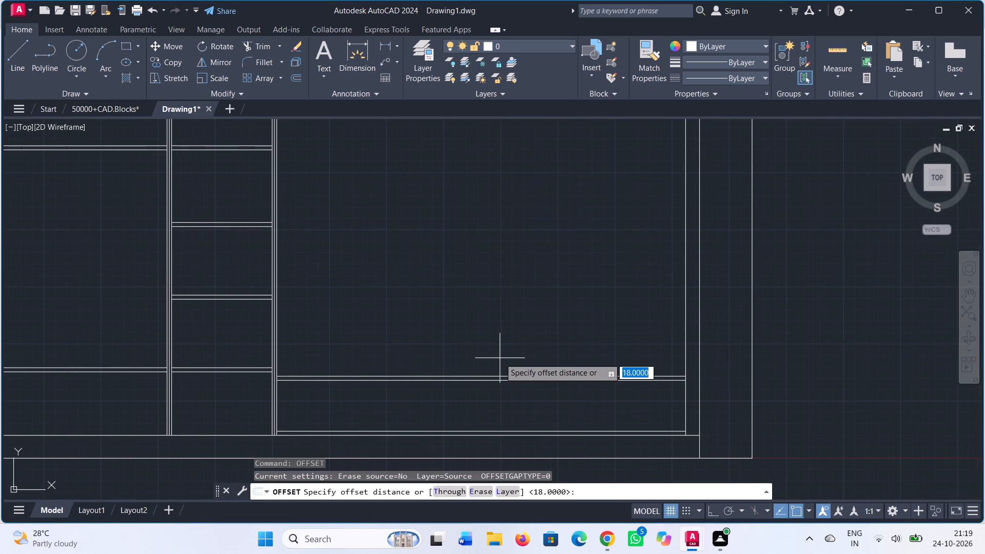
type("223")
key("Return")
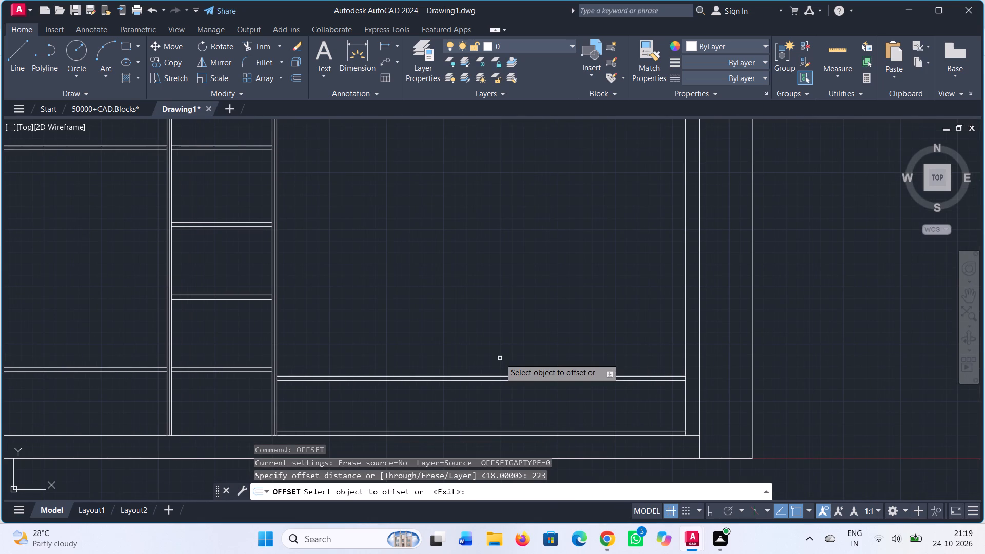
left_click(508, 375)
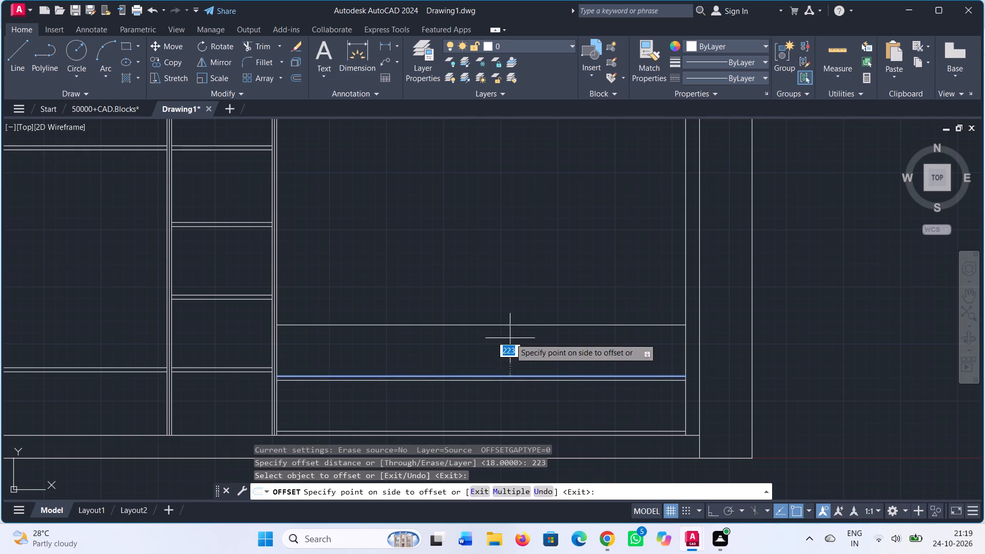
left_click(509, 293)
key("Escape")
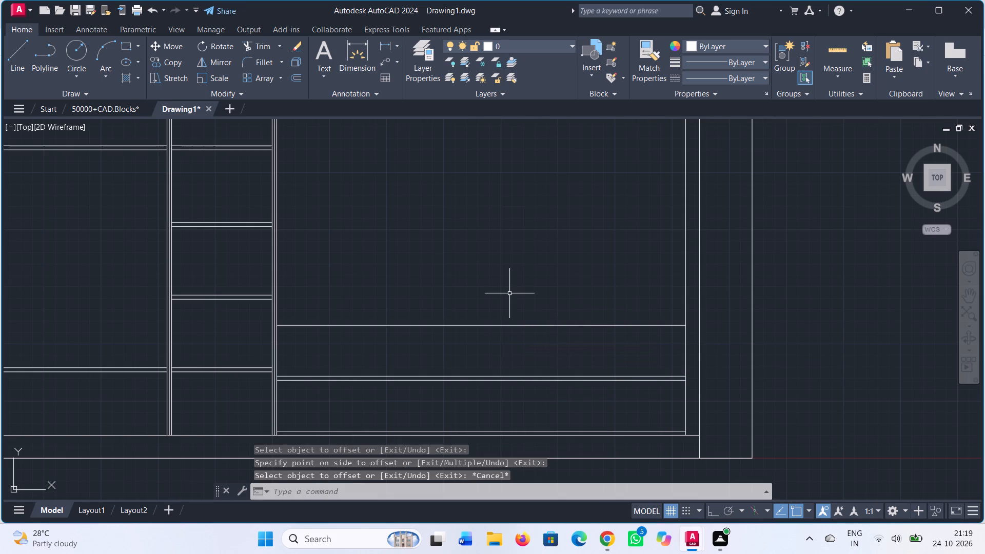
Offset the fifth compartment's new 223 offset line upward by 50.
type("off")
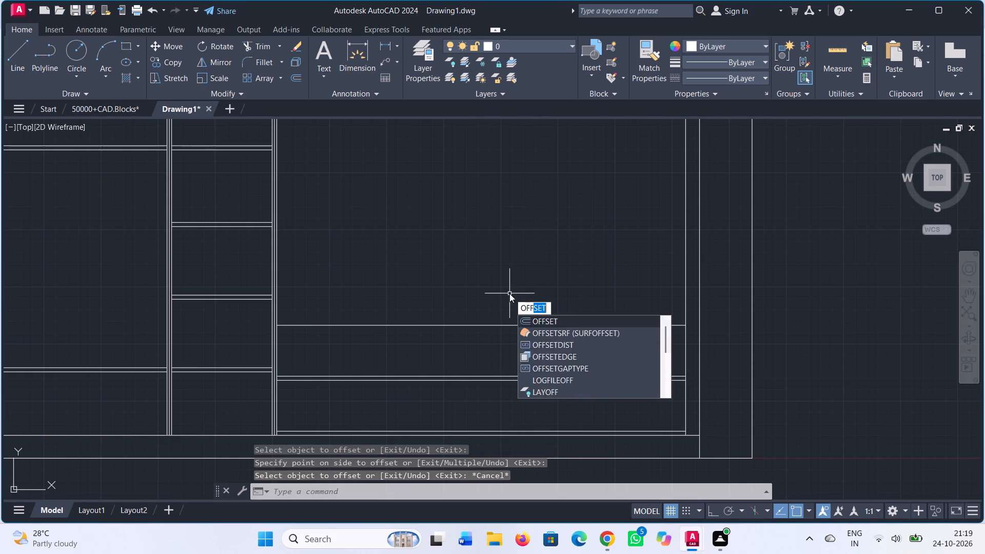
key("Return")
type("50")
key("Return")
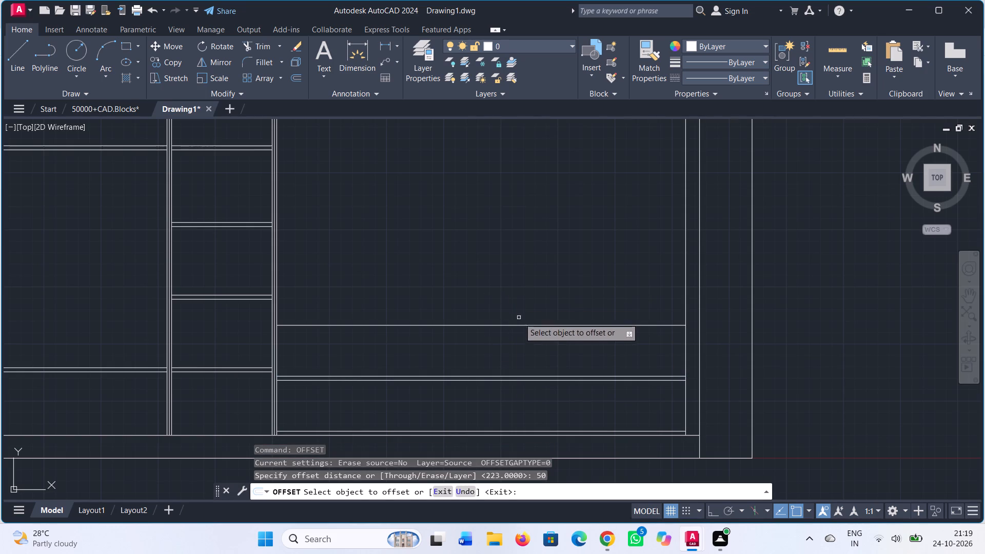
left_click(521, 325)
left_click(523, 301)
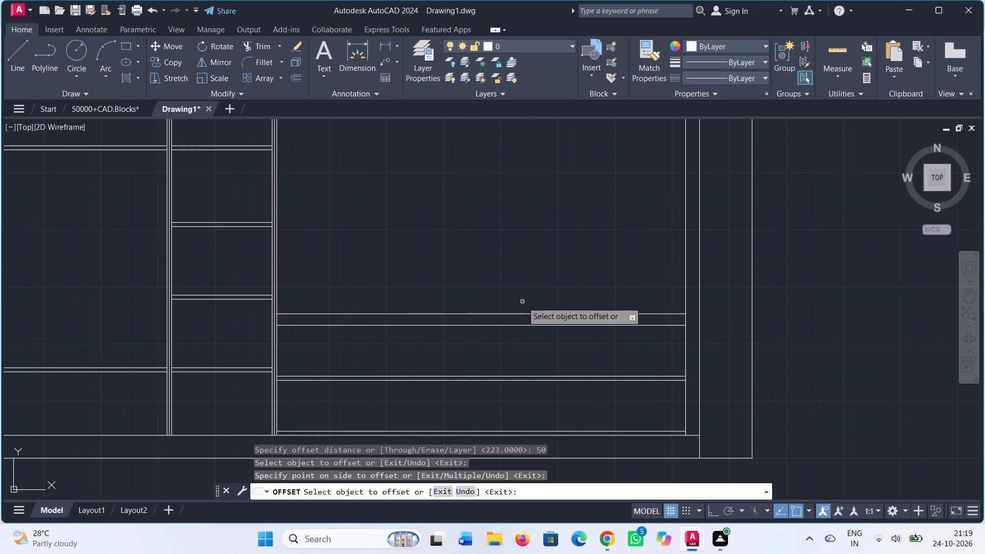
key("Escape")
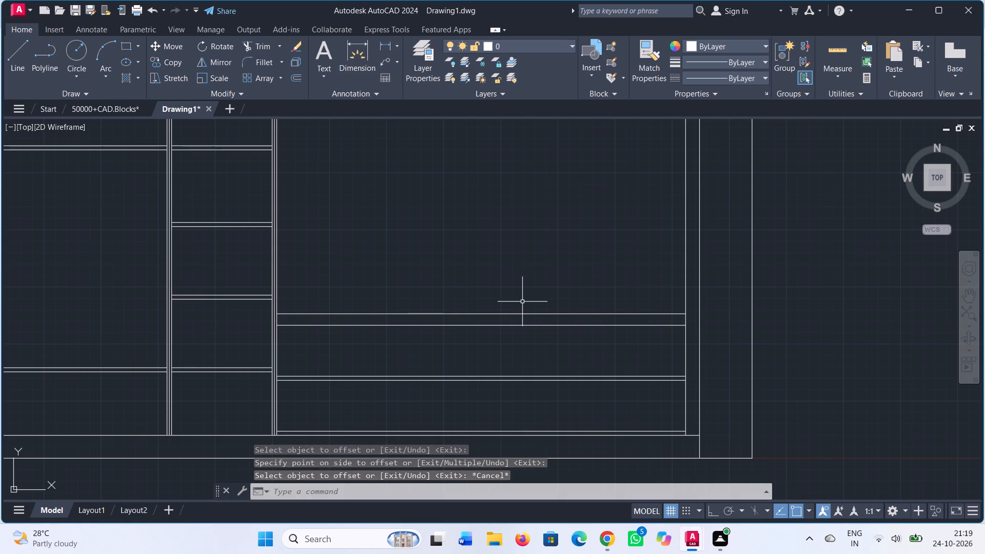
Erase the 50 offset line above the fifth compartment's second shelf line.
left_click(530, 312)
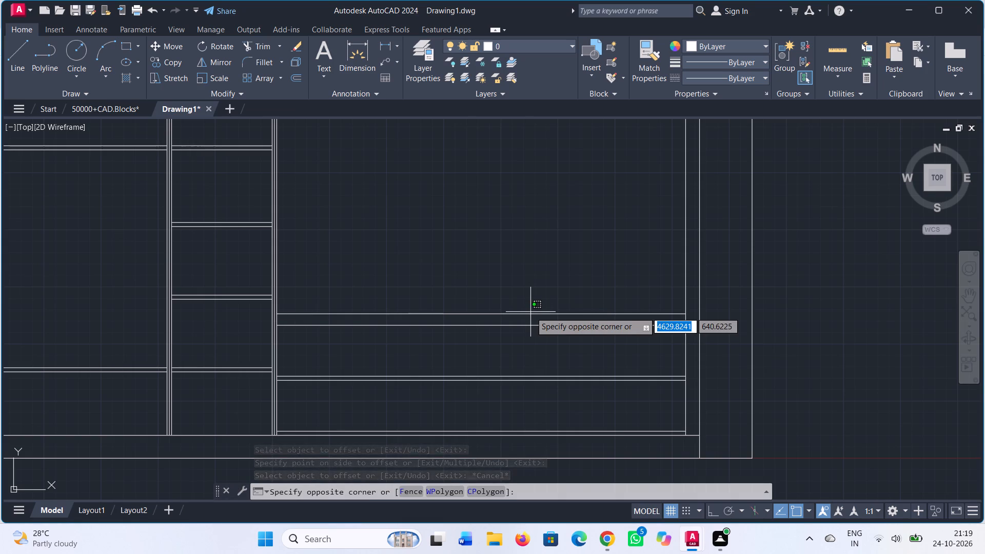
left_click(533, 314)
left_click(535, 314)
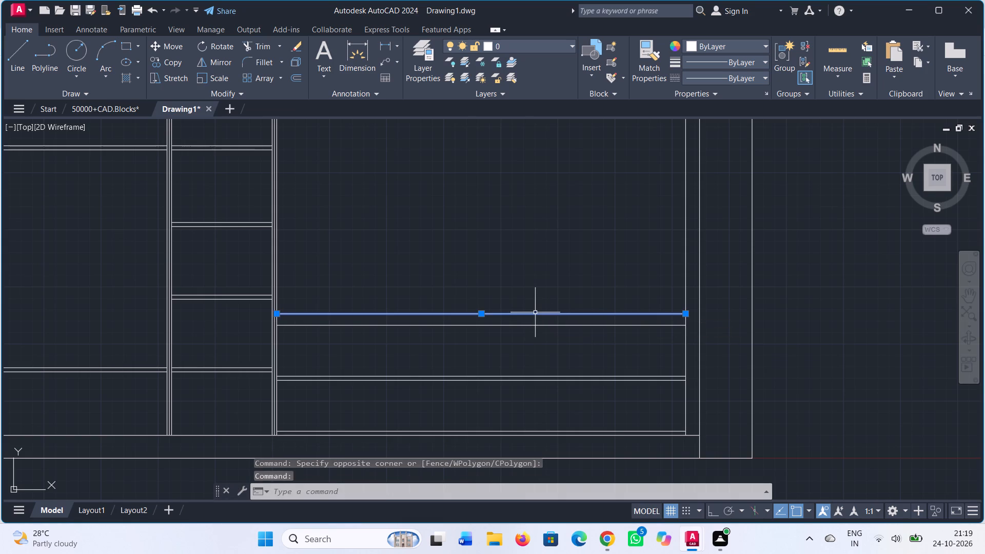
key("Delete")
Offset the fifth compartment's second shelf line upward by 18 to give the board its thickness.
type("off")
key("Return")
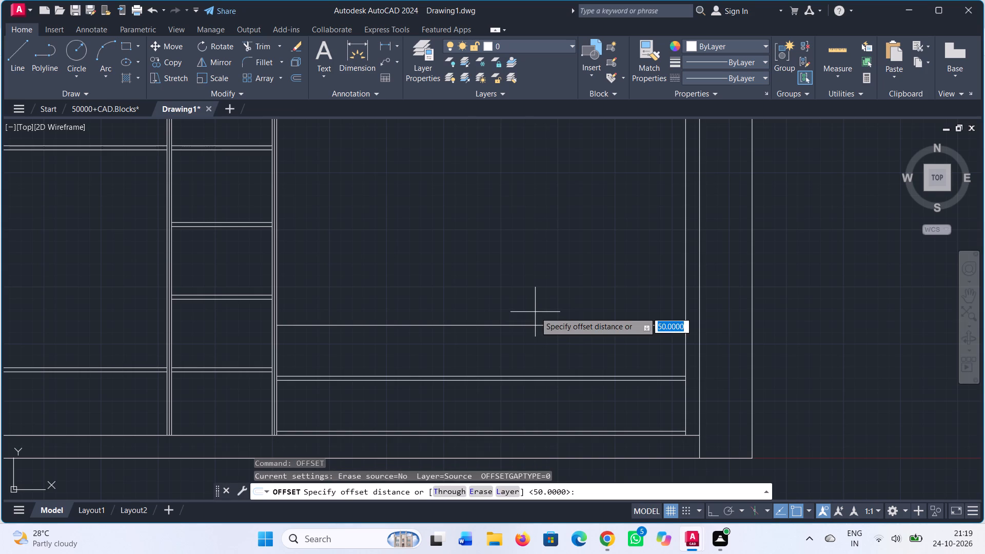
type("18")
key("Return")
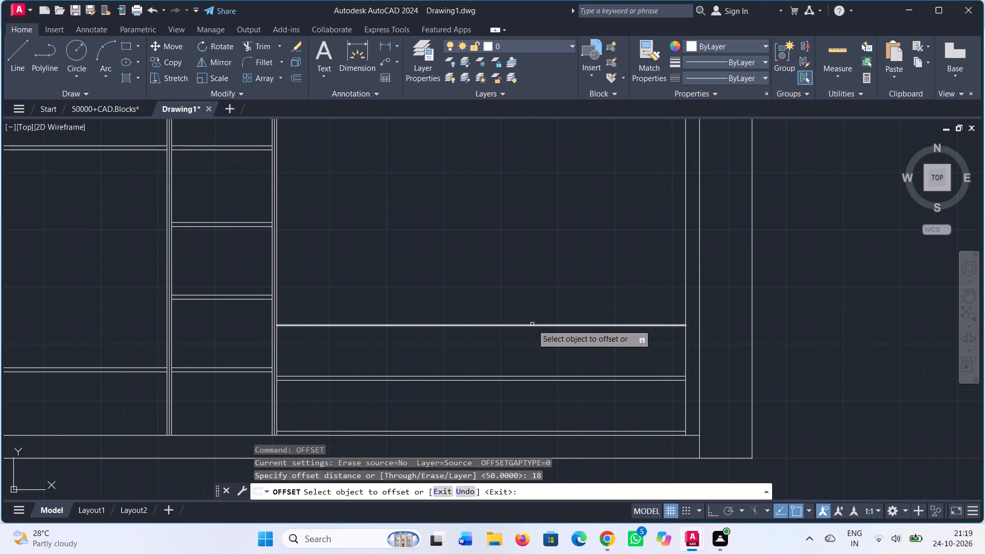
left_click(532, 324)
left_click(534, 299)
key("Escape")
Offset the upper line of the fifth compartment's second shelf board upward by 50.
type("off")
key("Return")
type("50")
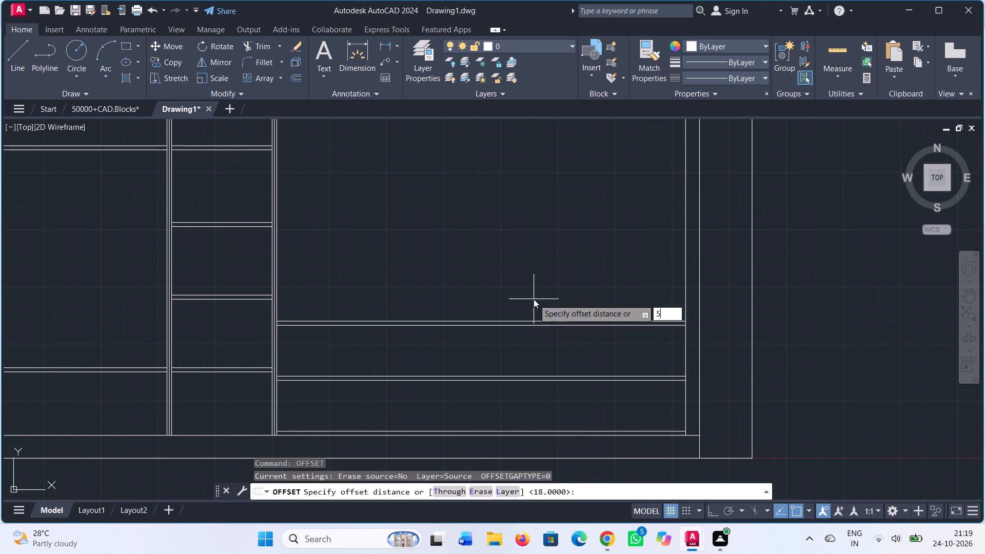
key("Return")
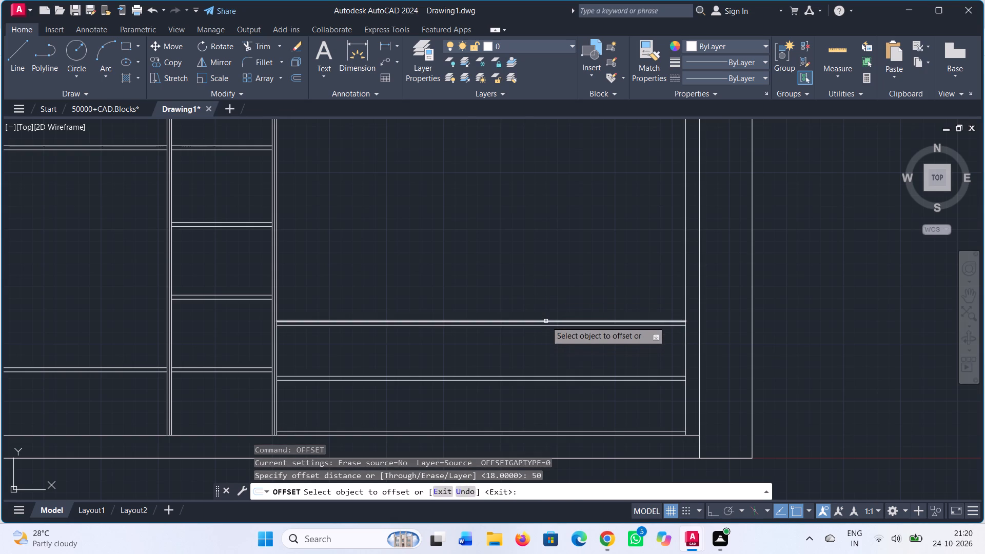
left_click(545, 321)
left_click(543, 284)
key("Escape")
Fill the 50-high strip above the fifth compartment's second shelf board with a solid hatch in colour 0,0,0.
type("hatch")
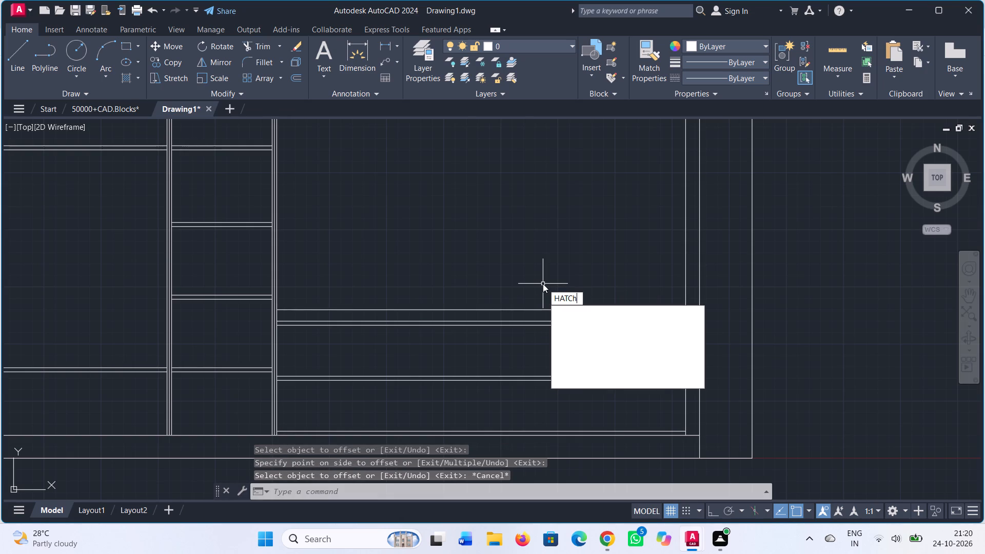
key("Return")
left_click(131, 63)
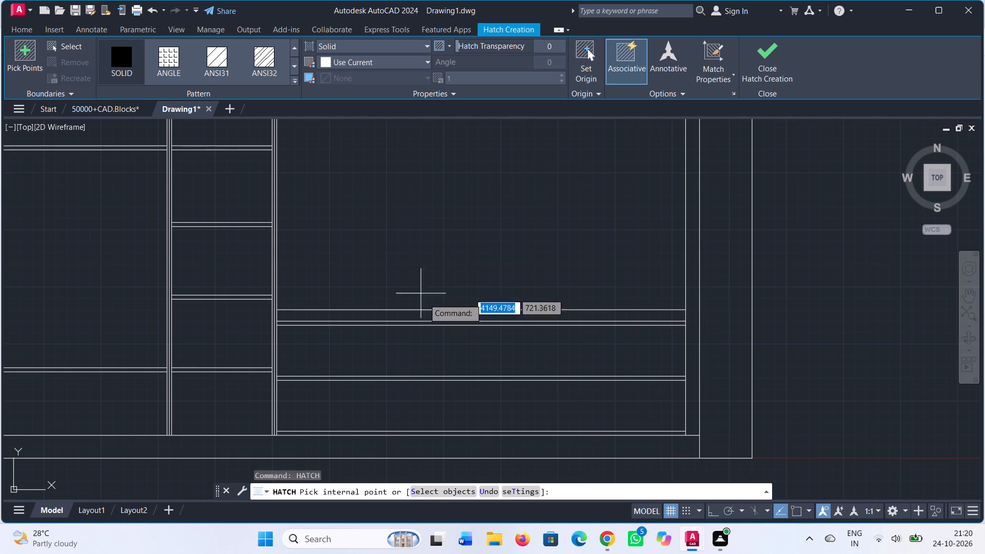
left_click(323, 60)
left_click(325, 114)
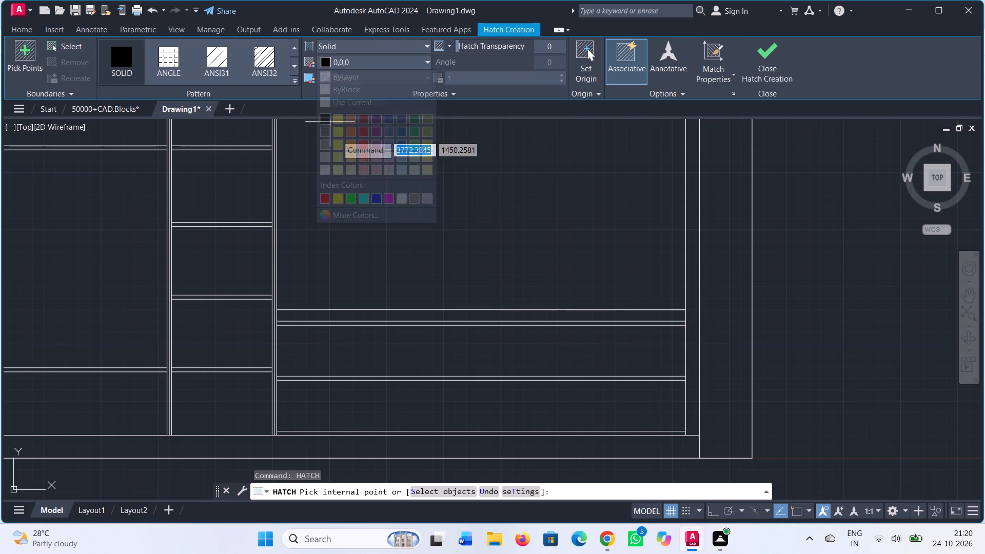
left_click(395, 315)
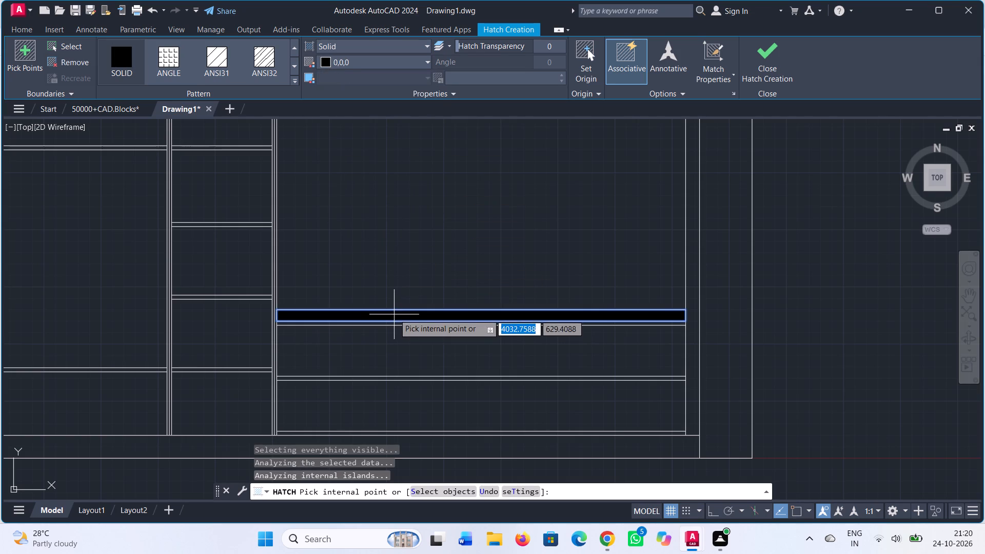
key("Escape")
Trim away the lowest of the three horizontal lines near the top of the fifth compartment.
scroll(465, 238, "down", 1)
middle_click_drag(462, 230, 523, 373)
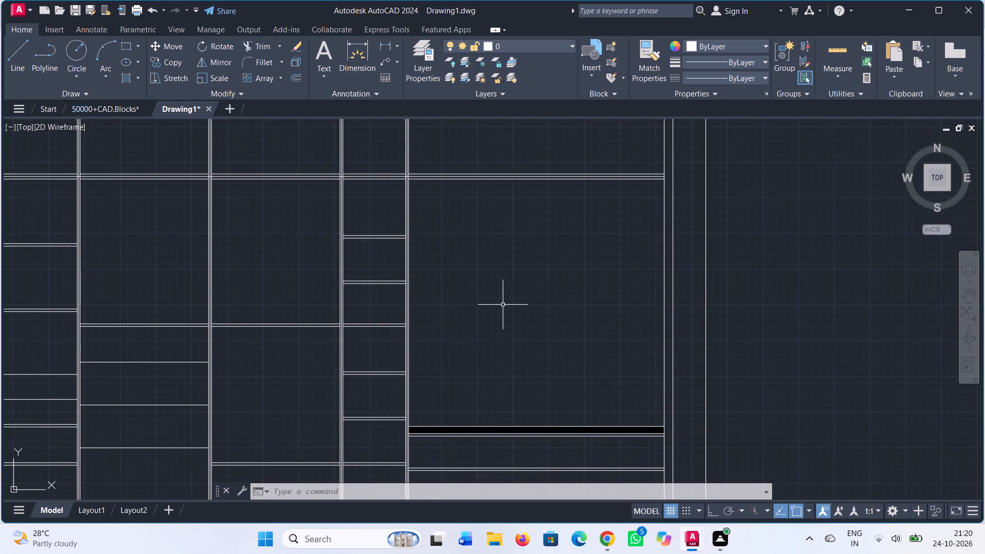
type("tr")
key("Return")
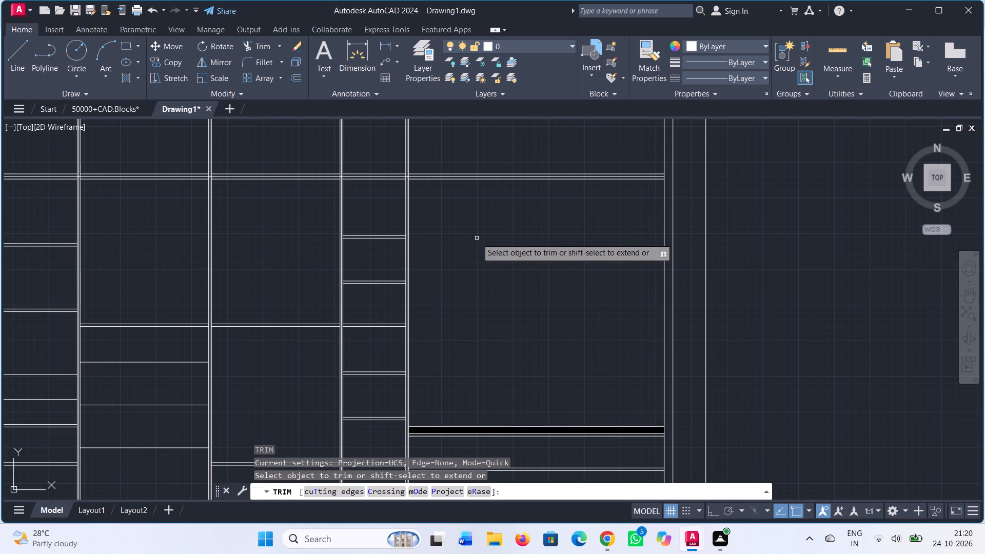
scroll(464, 184, "up", 2)
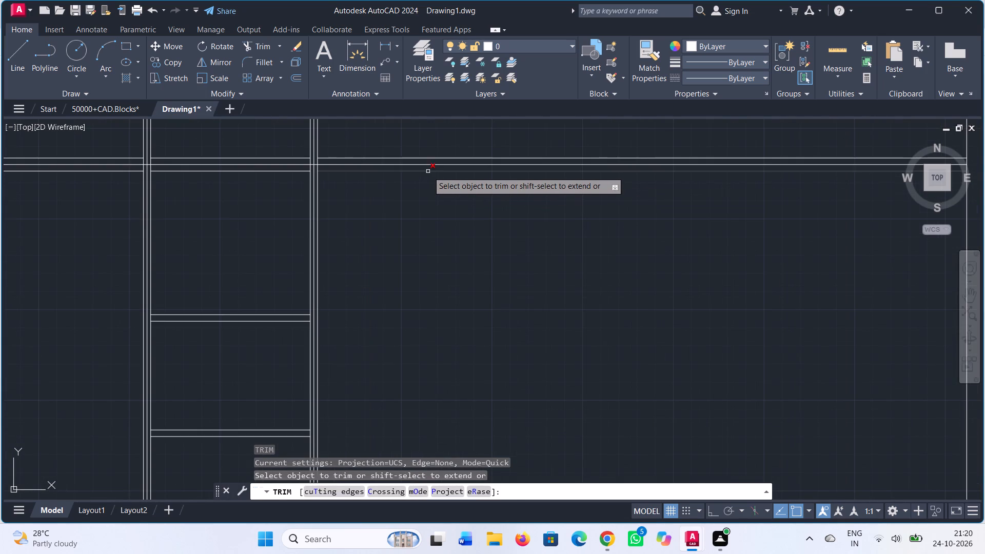
left_click(428, 171)
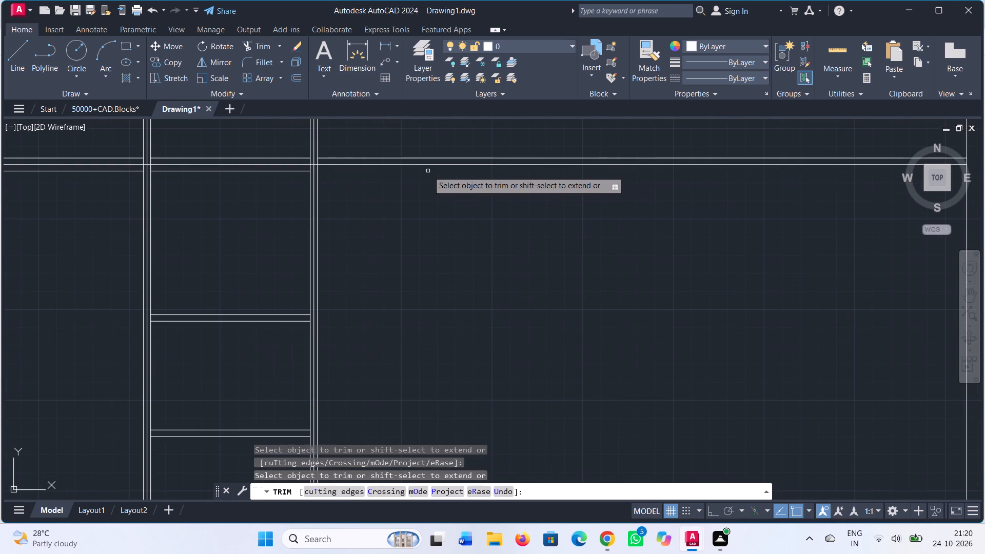
scroll(444, 215, "down", 1)
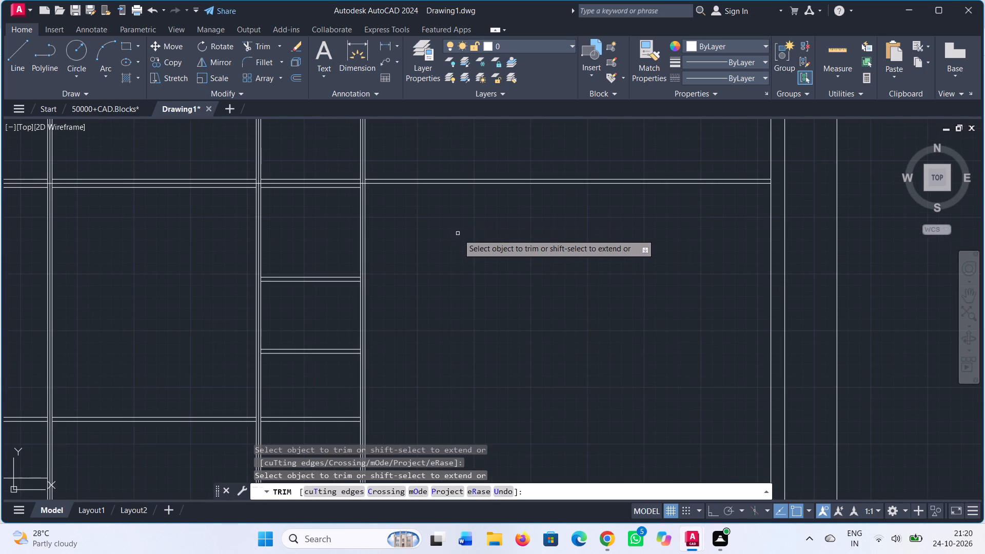
scroll(470, 269, "down", 1)
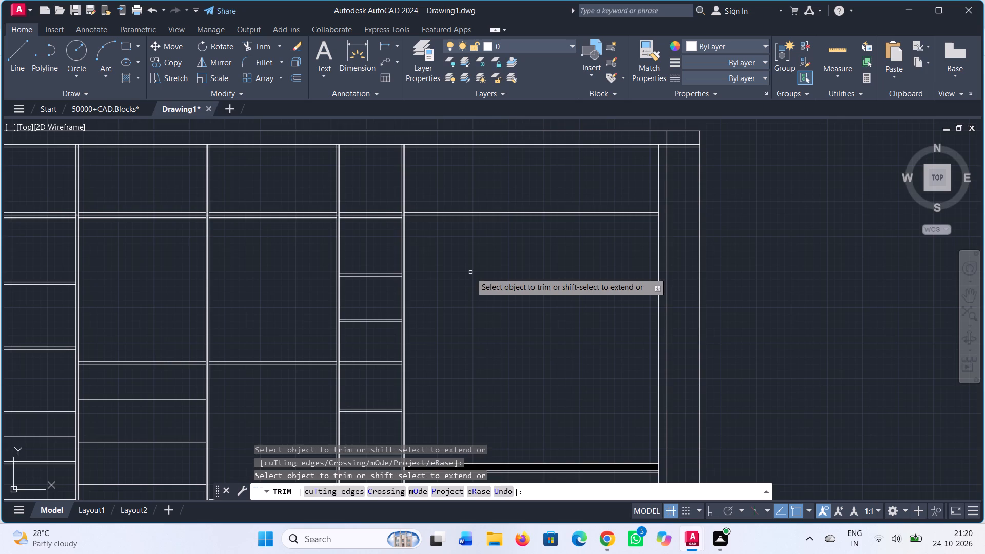
middle_click_drag(470, 273, 436, 253)
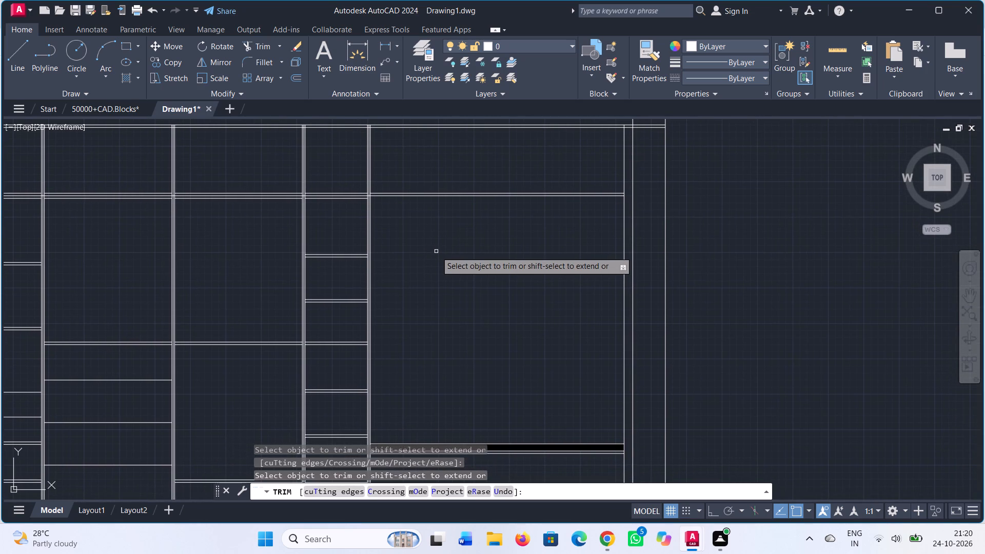
key("Escape")
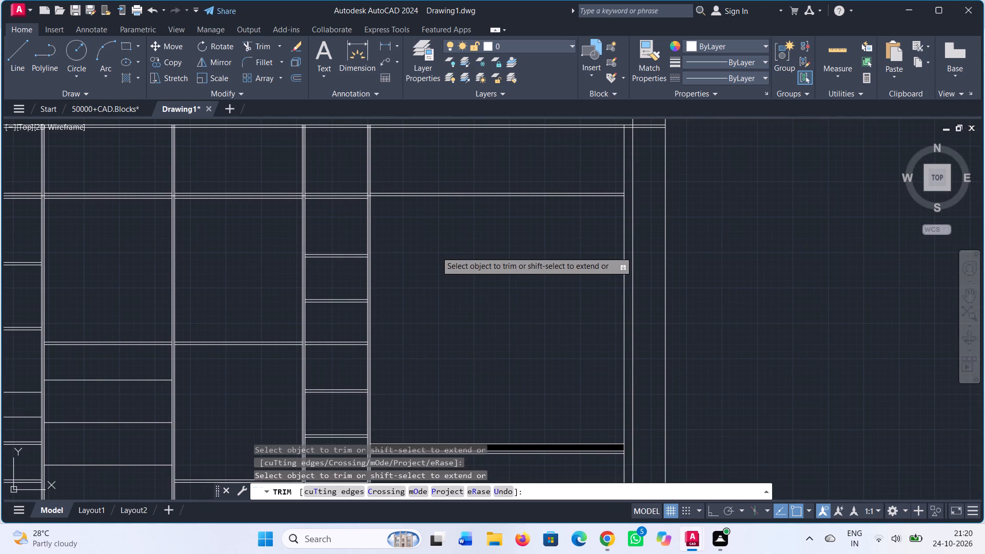
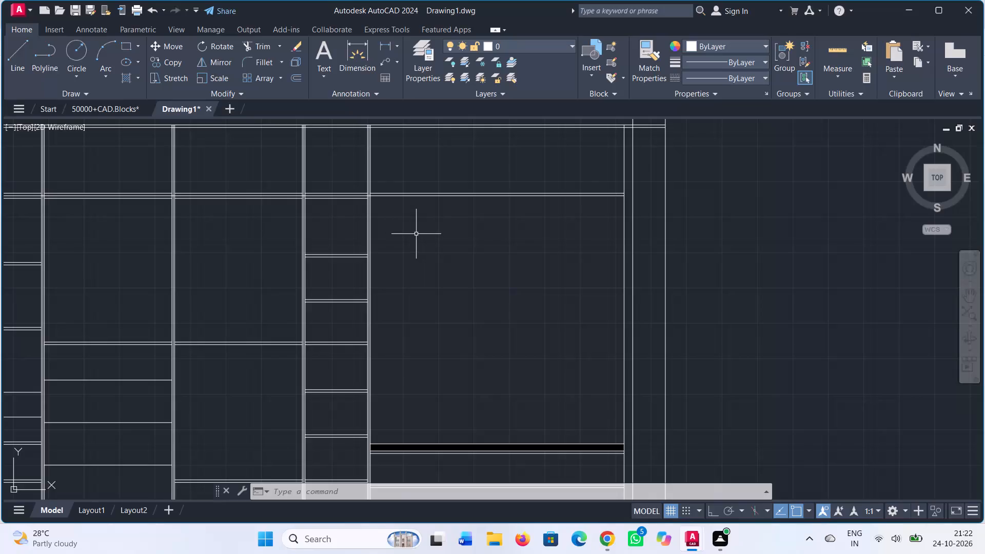
Draw a rectangle about 1440 by 1320 in the open area above the solid-hatched strip in the fifth compartment.
type("rec")
key("Return")
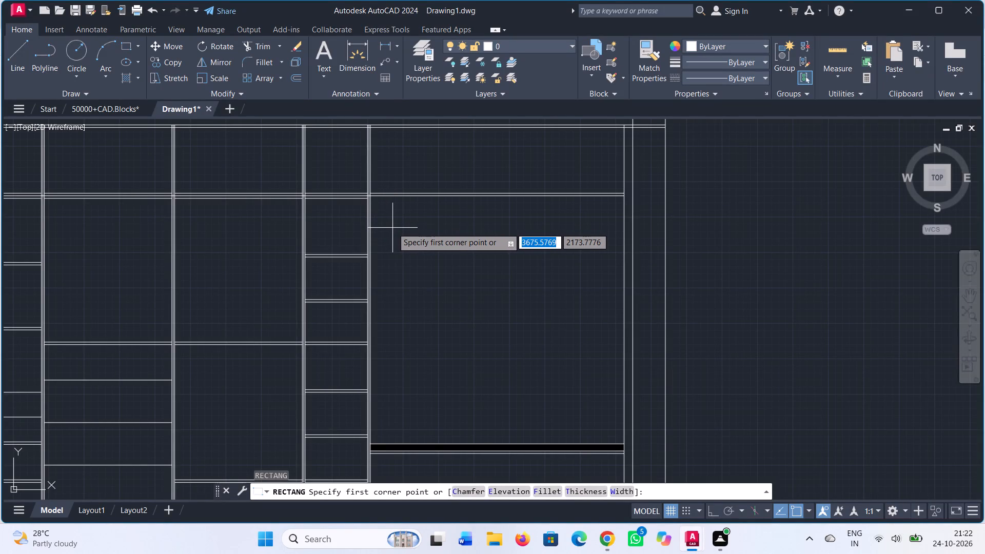
left_click(392, 228)
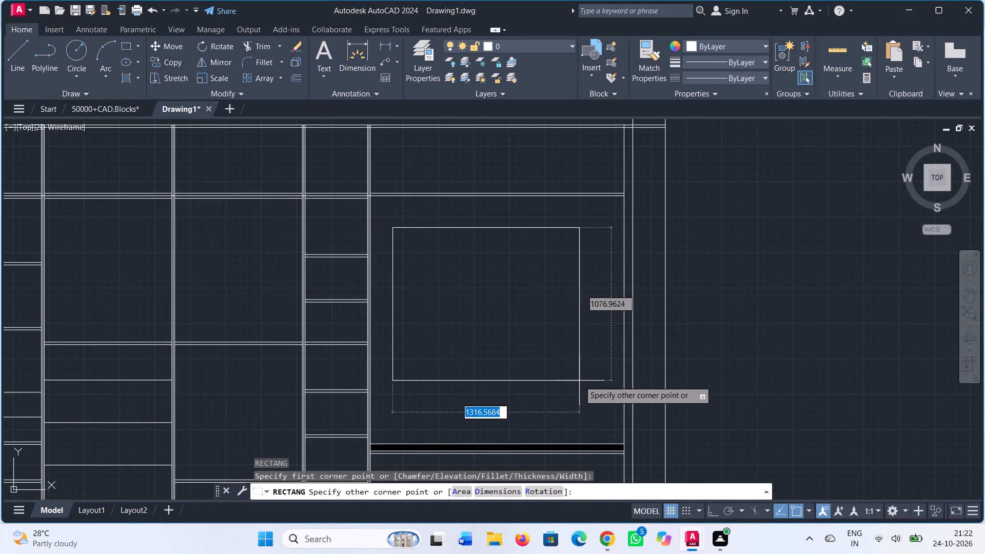
left_click(597, 415)
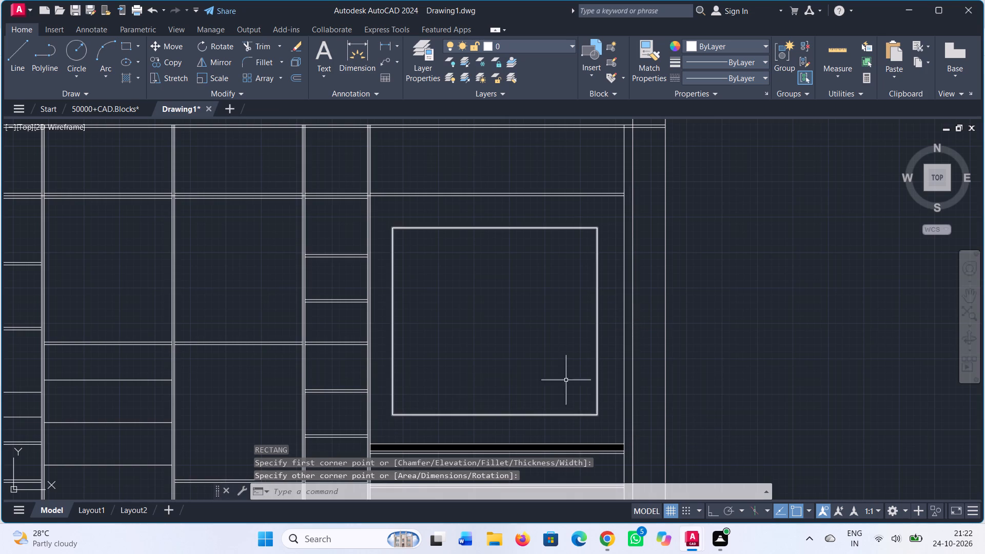
key("Escape")
Offset the fifth compartment's new rectangle inward by 50 to form a frame.
type("off")
key("Return")
key("2")
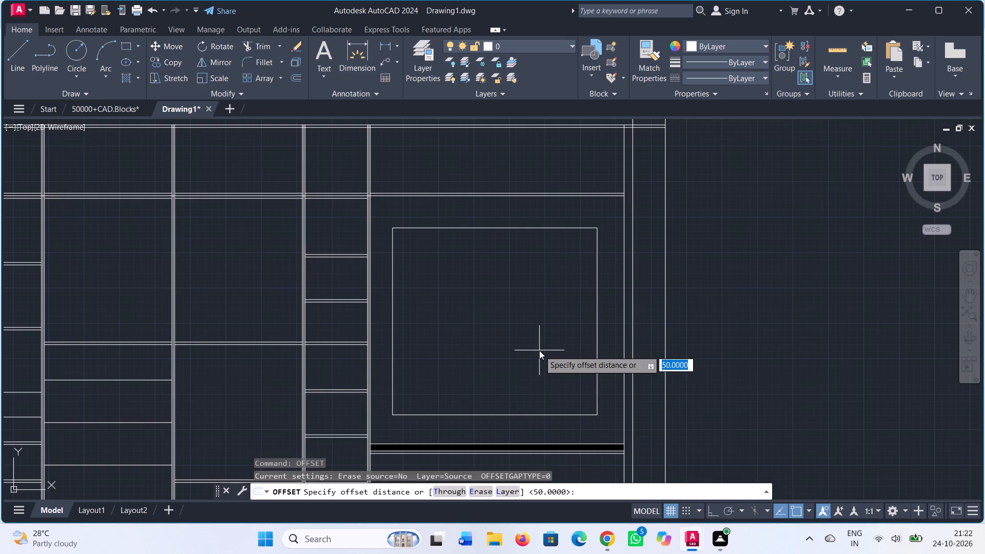
key("BackSpace")
type("50")
key("Return")
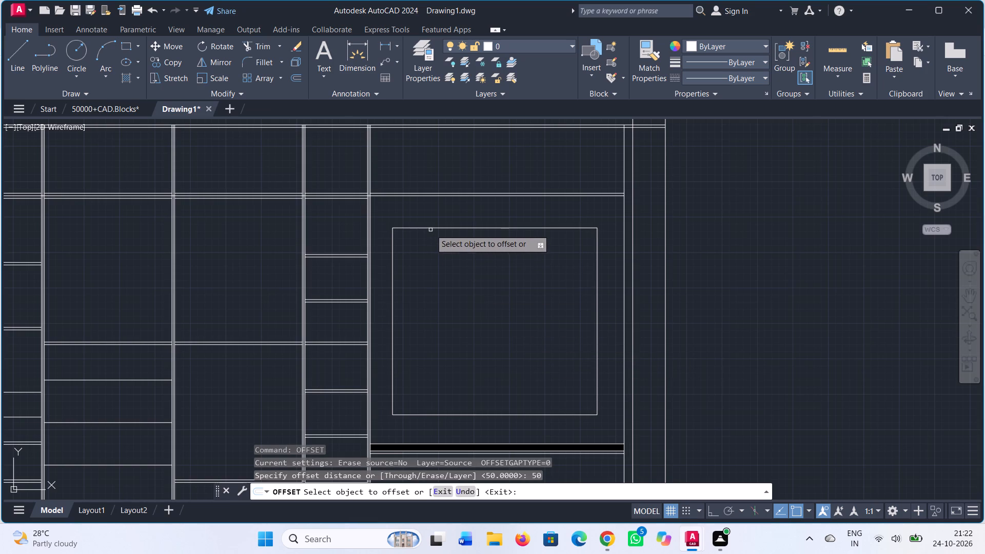
left_click(430, 229)
left_click(432, 248)
key("Escape")
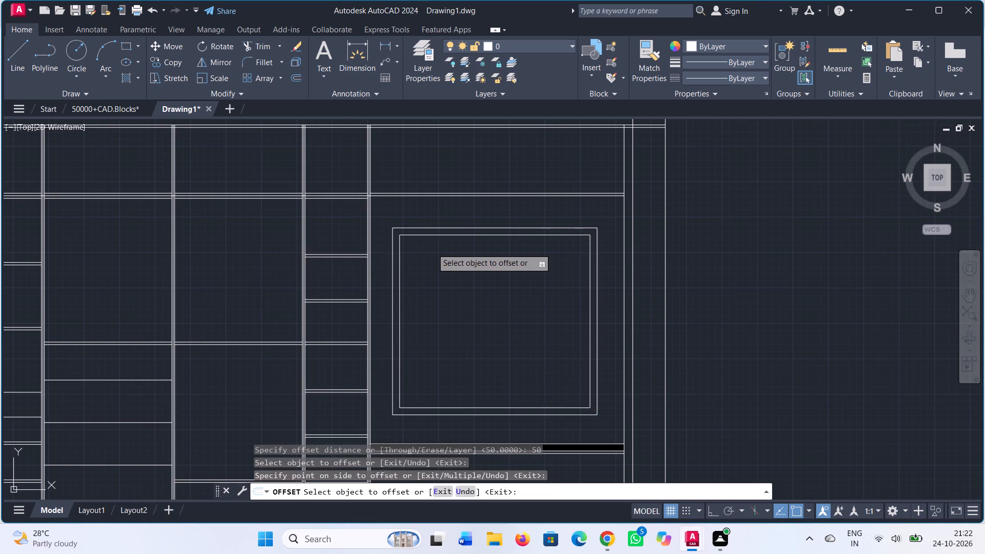
Switch to the 50000+CAD.Blocks drawing and copy the block of hanging jackets on a rod to the clipboard.
scroll(440, 276, "down", 2)
middle_click_drag(453, 292, 554, 310)
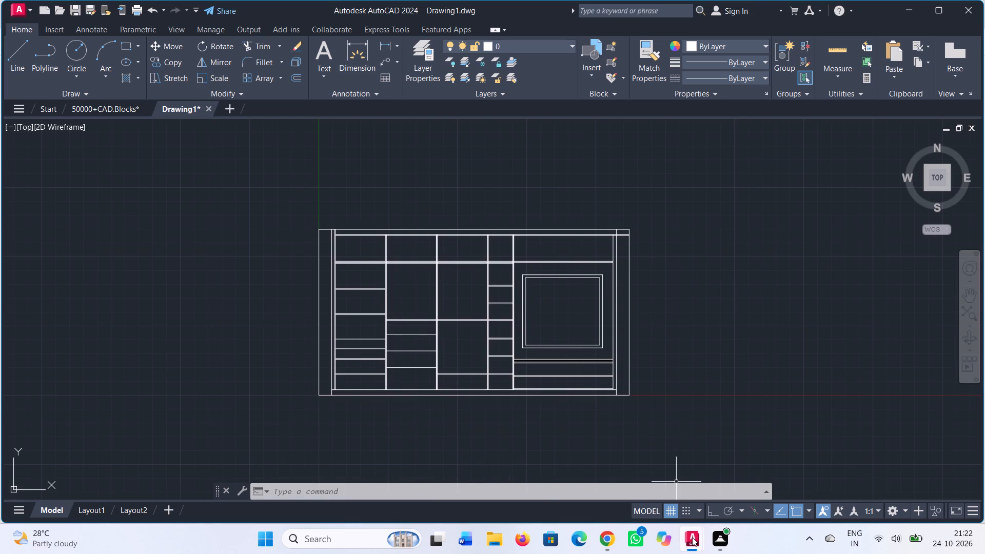
left_click(619, 502)
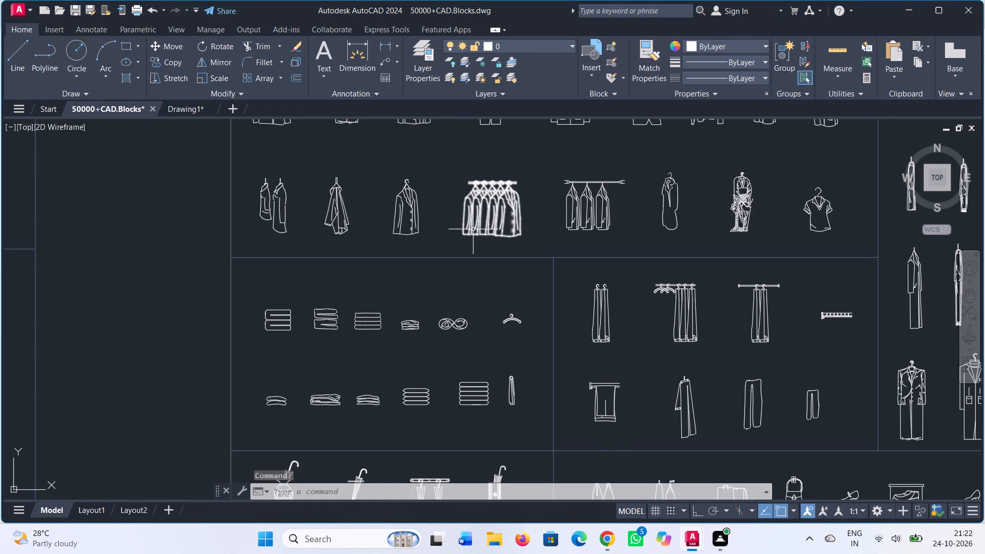
left_click(480, 184)
left_click(534, 171)
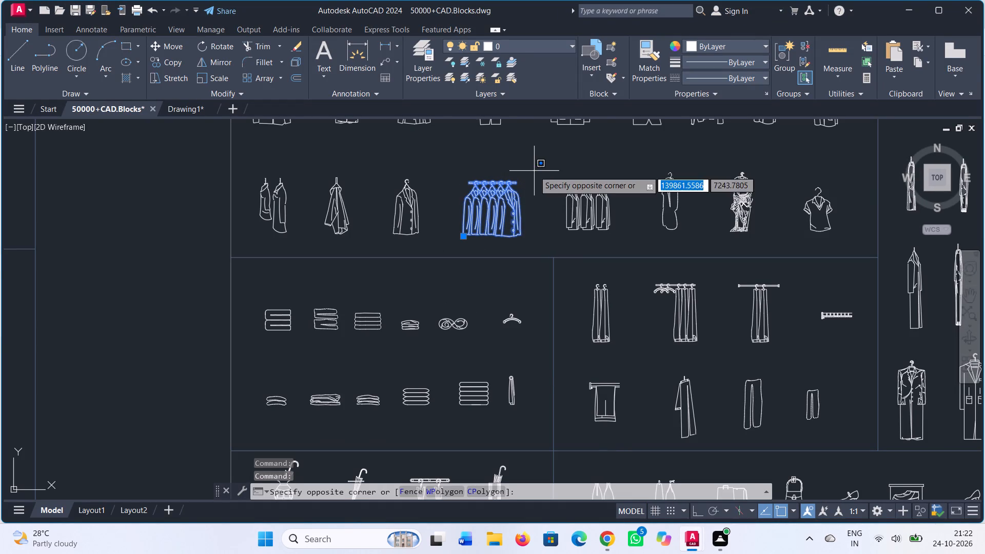
middle_click_drag(534, 171, 510, 262)
scroll(535, 180, "down", 1)
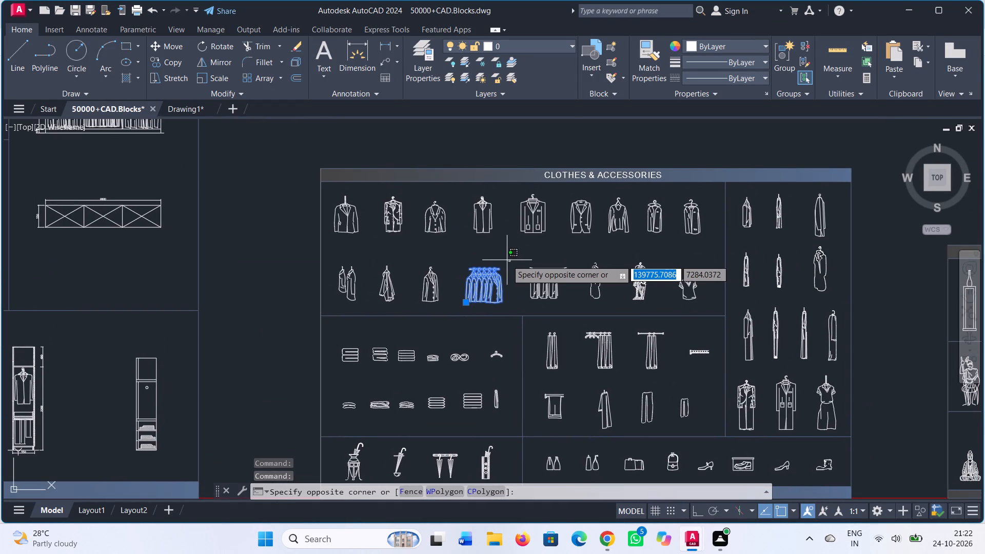
key("Escape")
scroll(502, 271, "up", 2)
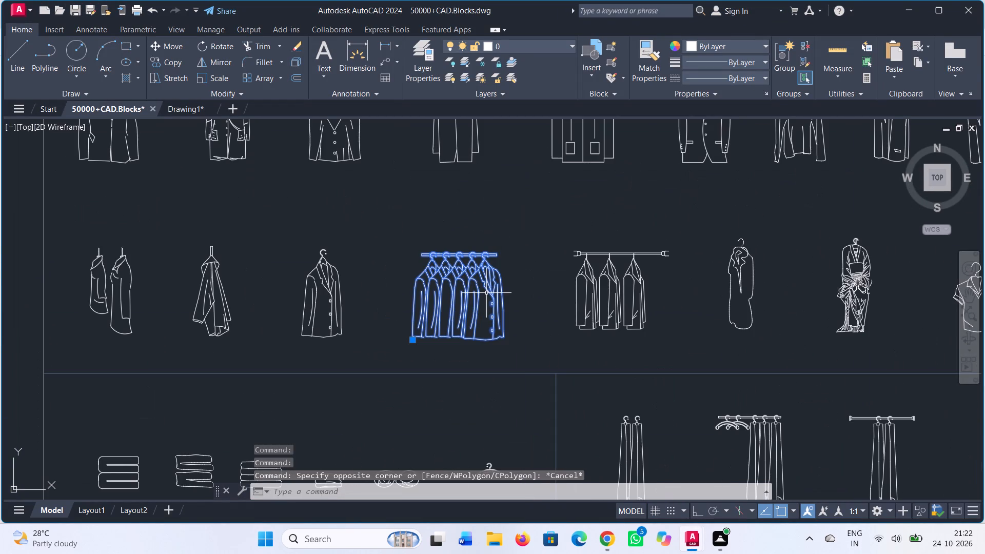
key("ctrl+c")
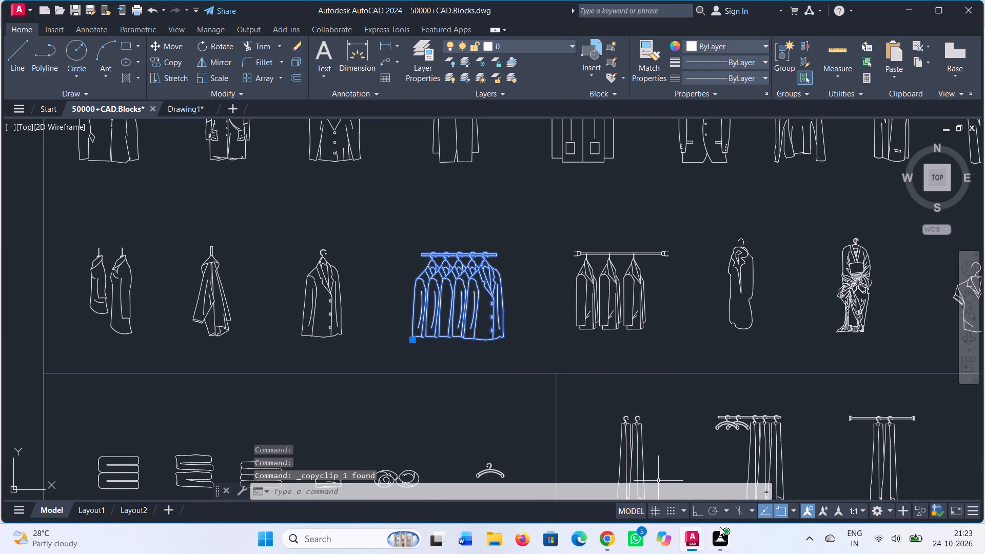
Return to Drawing1 and paste the hanging jackets block into the second compartment, above its drawer fronts.
left_click(758, 485)
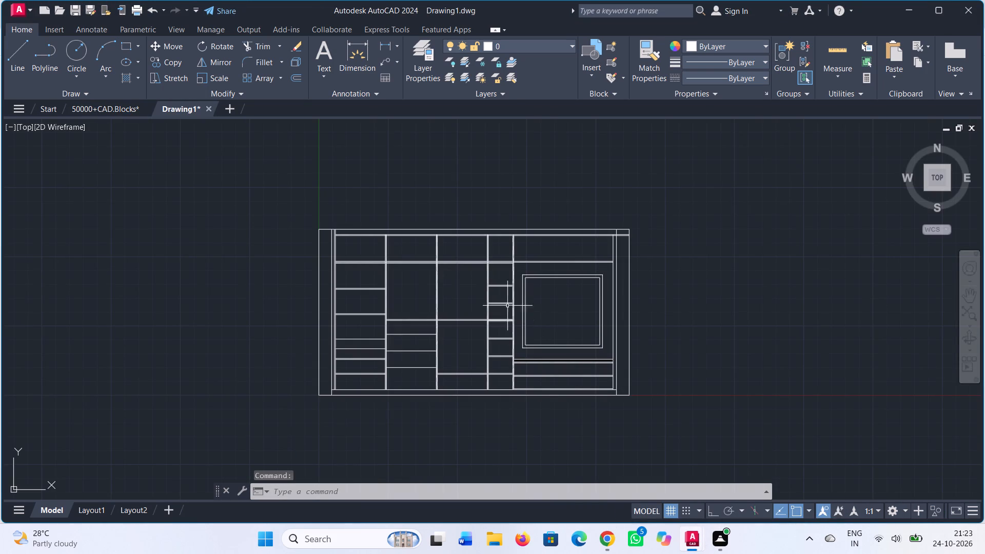
key("ctrl+v")
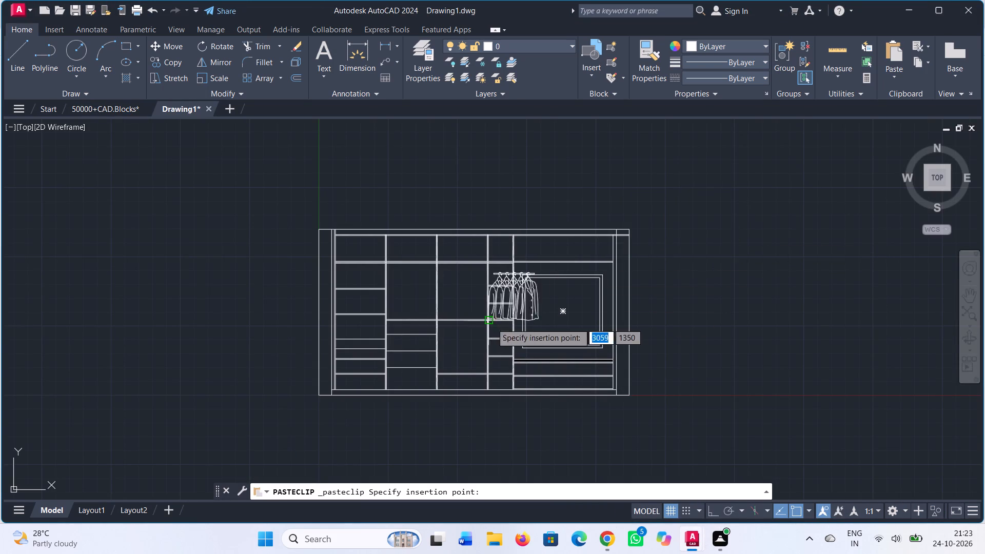
scroll(432, 316, "up", 2)
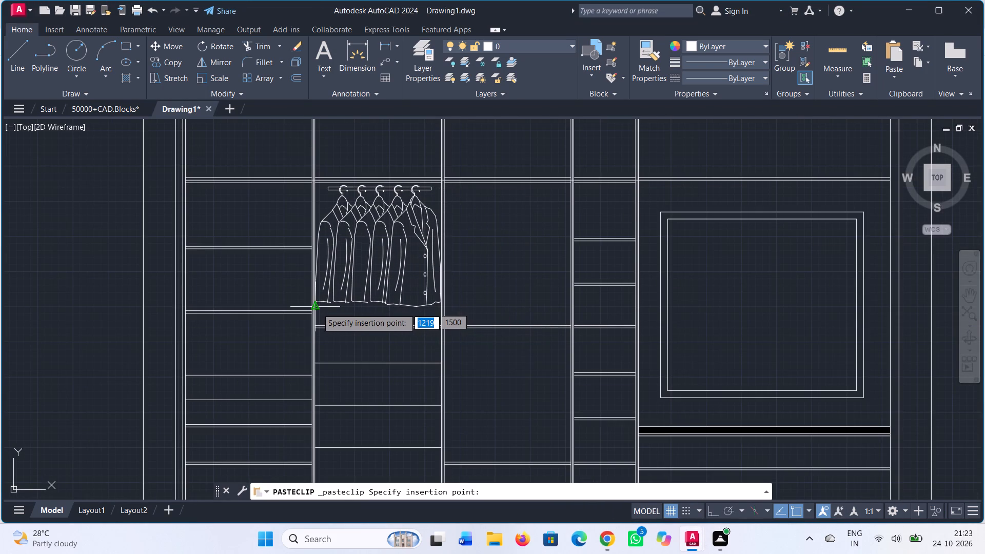
left_click(320, 310)
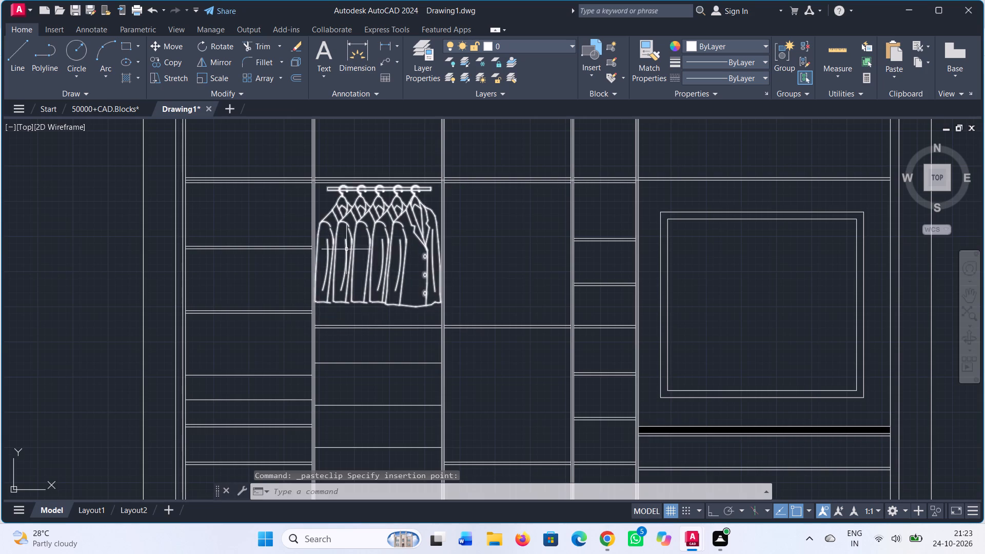
Scale down the pasted jackets block about a point near its centre, leaving clearance to both partitions of the second compartment.
left_click(346, 245)
type("sc")
key("Return")
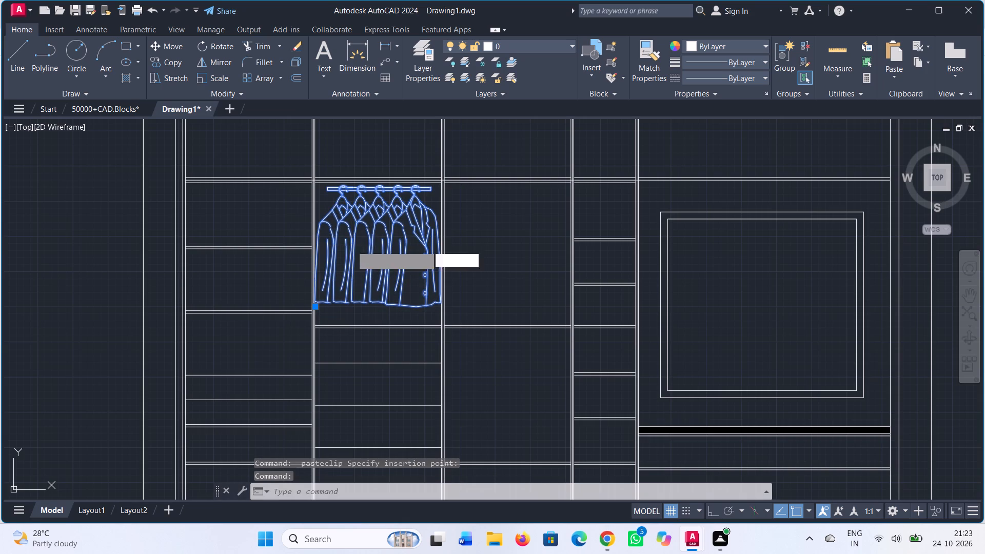
left_click(366, 233)
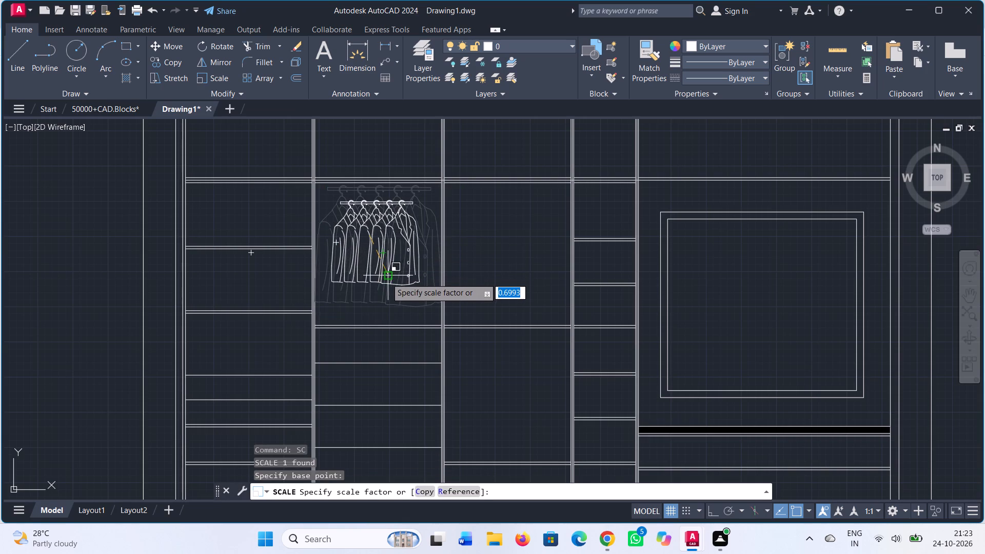
left_click(388, 283)
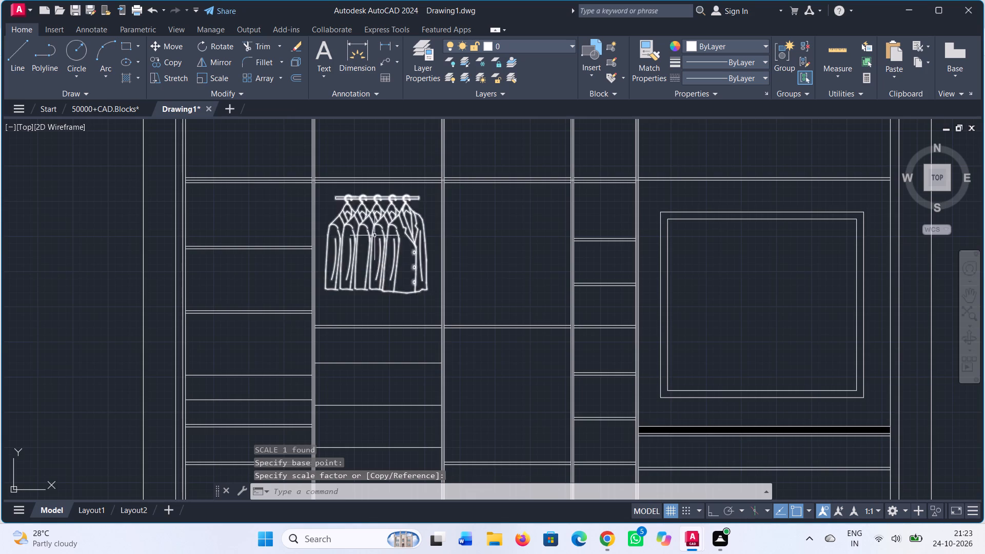
Move the jackets block straight up so its rod sits just below the board at the top of the second compartment's hanging space.
left_click(377, 225)
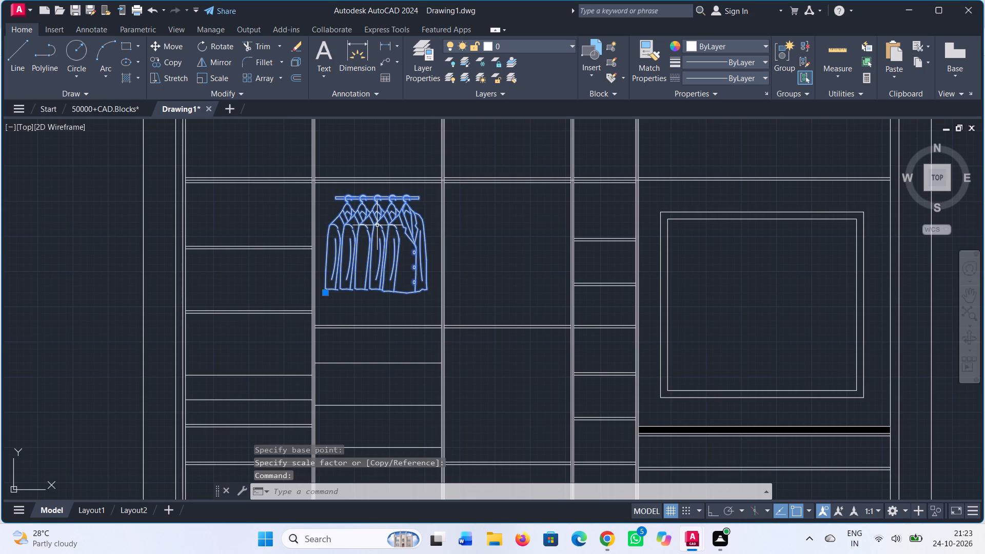
key("m")
key("Return")
scroll(367, 189, "up", 1)
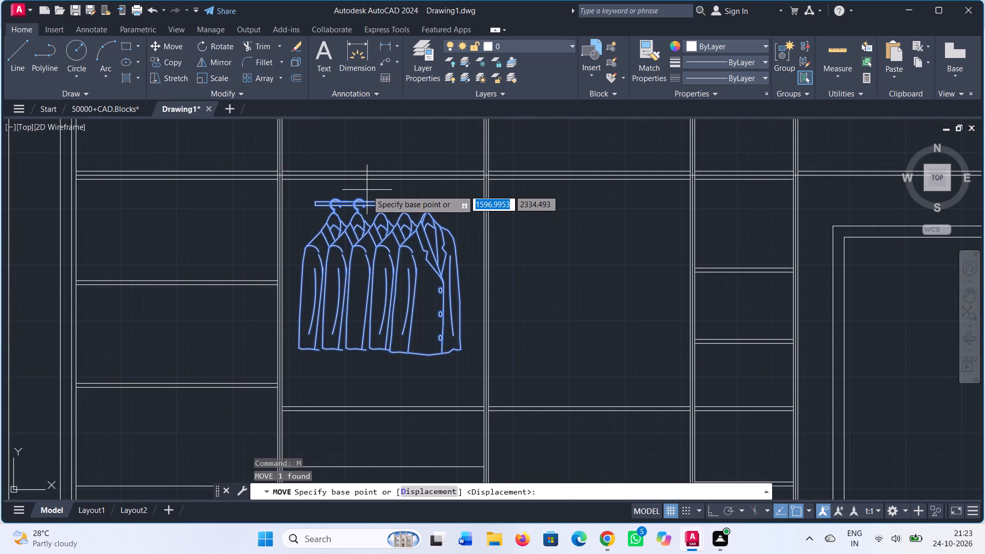
scroll(365, 203, "up", 2)
left_click(368, 200)
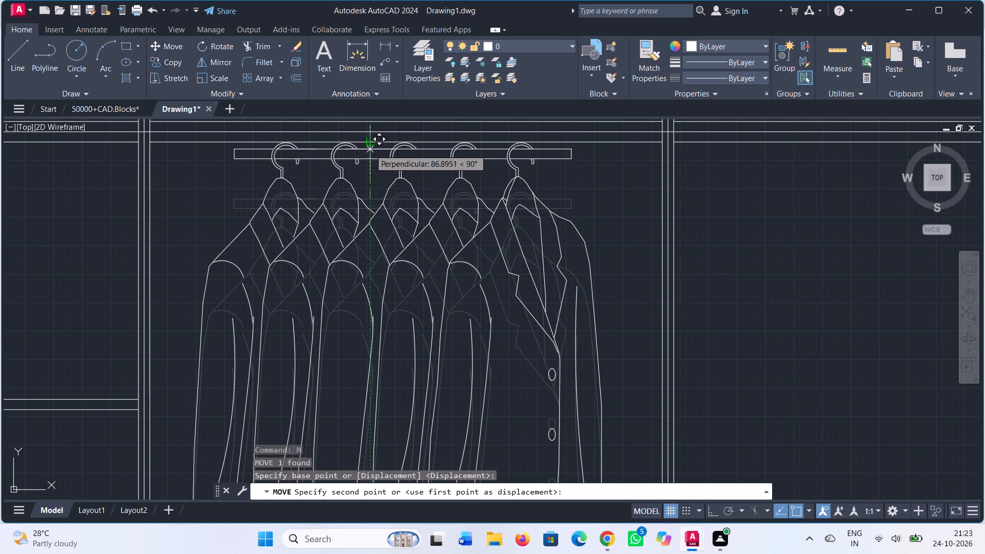
left_click(370, 148)
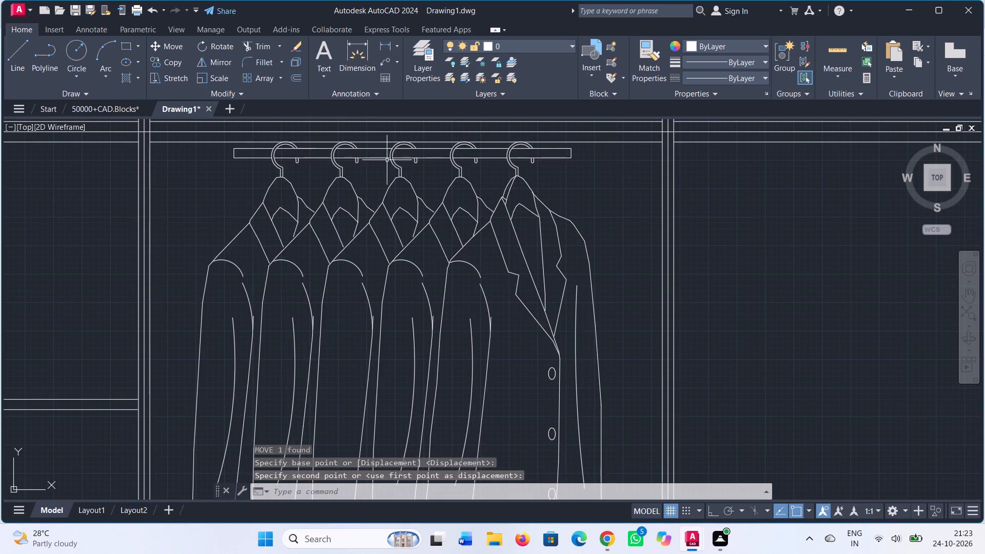
Copy the jackets block into the third compartment's upper and lower hanging spaces, using each space's upper-left inner corner as reference.
left_click(392, 158)
key("c")
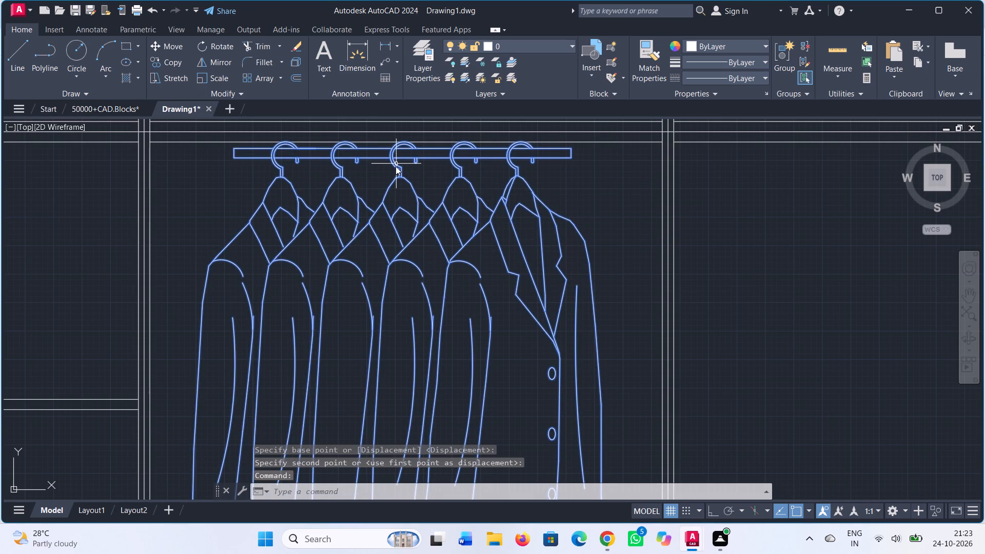
key("o")
key("Return")
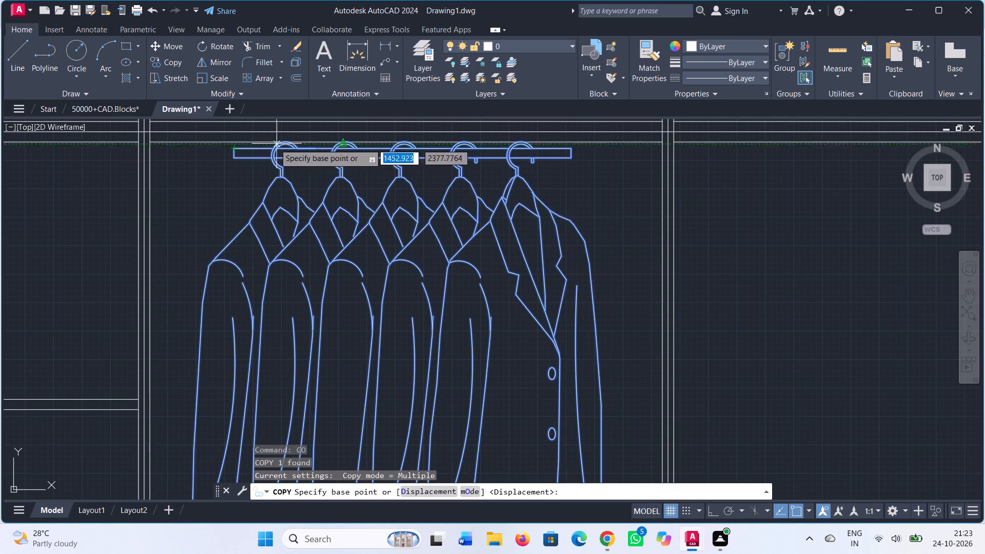
left_click(150, 140)
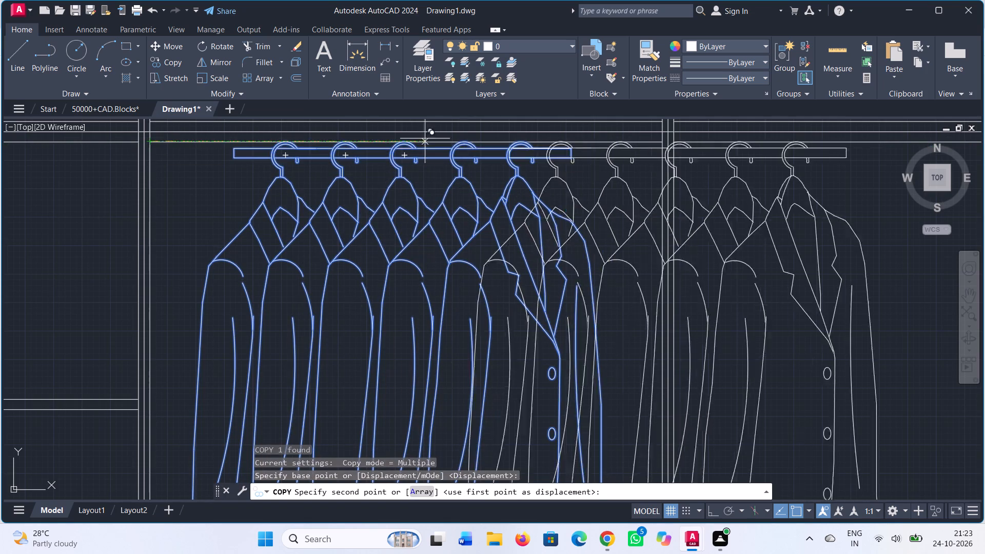
left_click(673, 140)
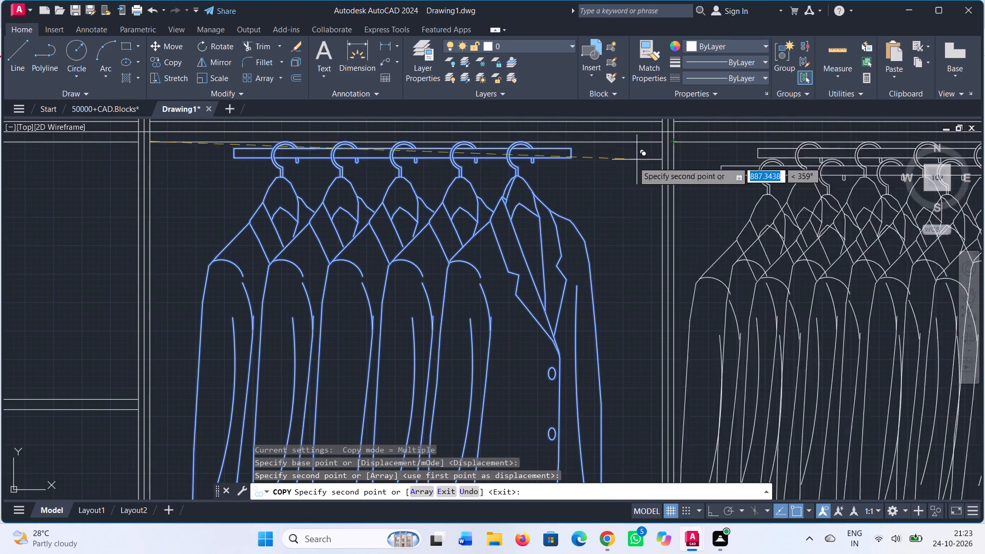
scroll(567, 195, "down", 2)
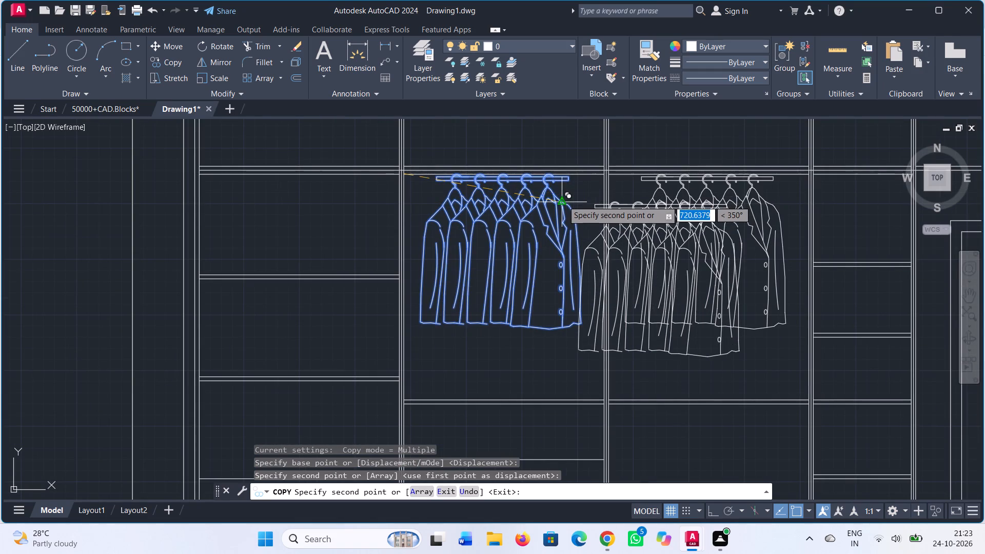
middle_click_drag(560, 264, 399, 146)
scroll(427, 289, "up", 1)
left_click(459, 286)
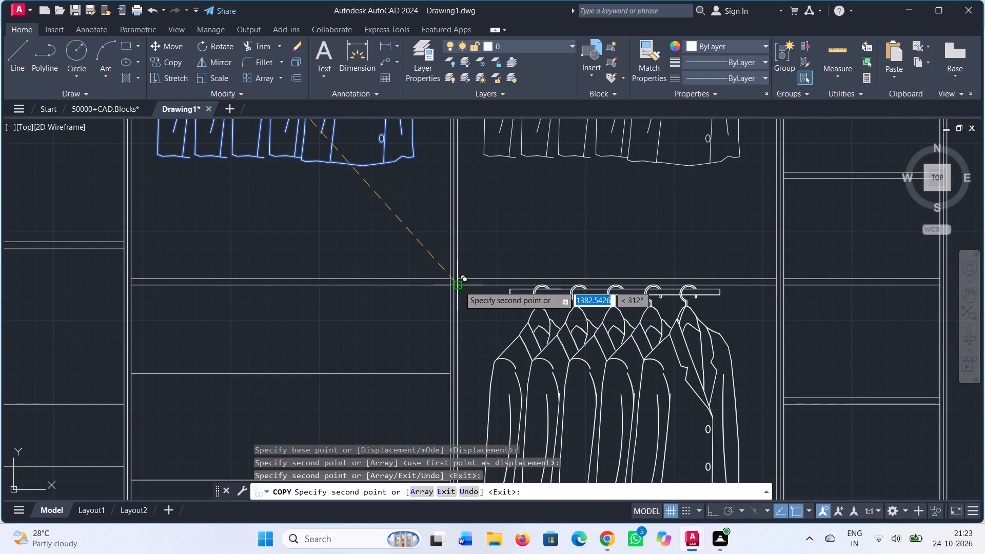
scroll(507, 284, "down", 2)
key("Escape")
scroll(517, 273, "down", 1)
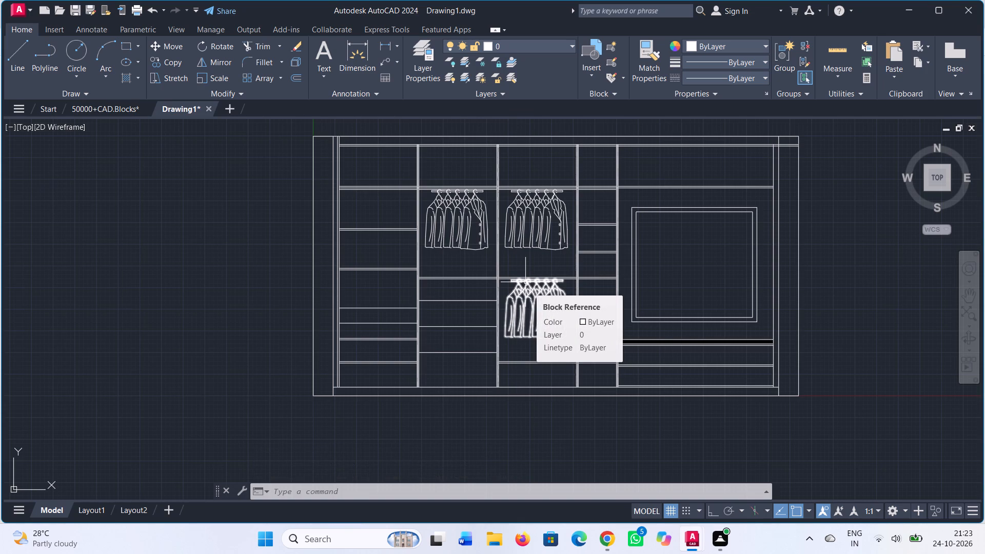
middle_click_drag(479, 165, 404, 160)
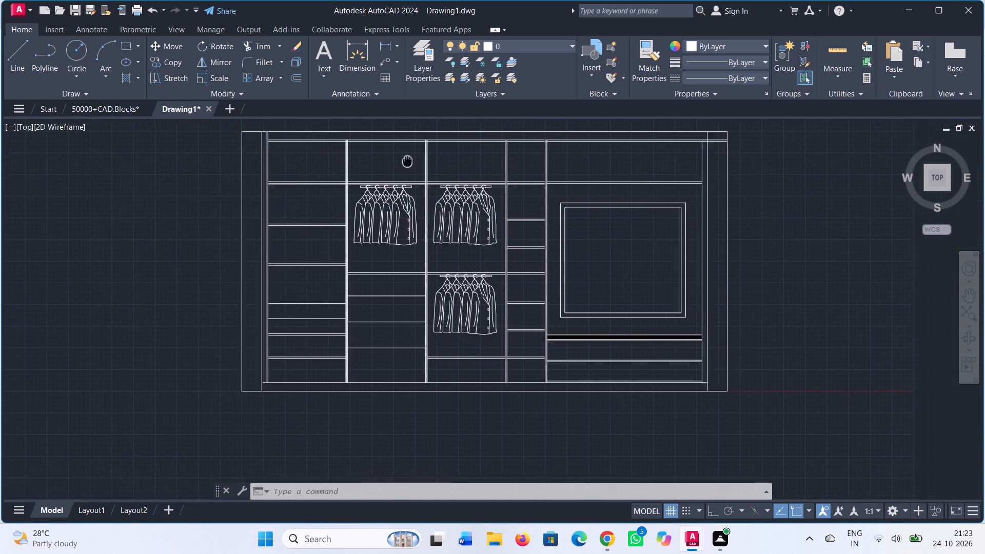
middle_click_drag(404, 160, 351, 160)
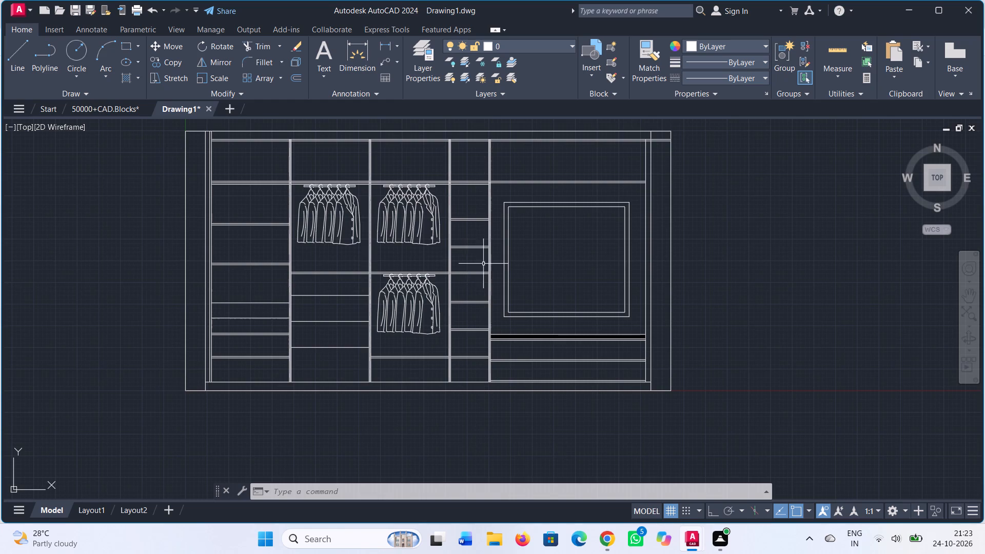
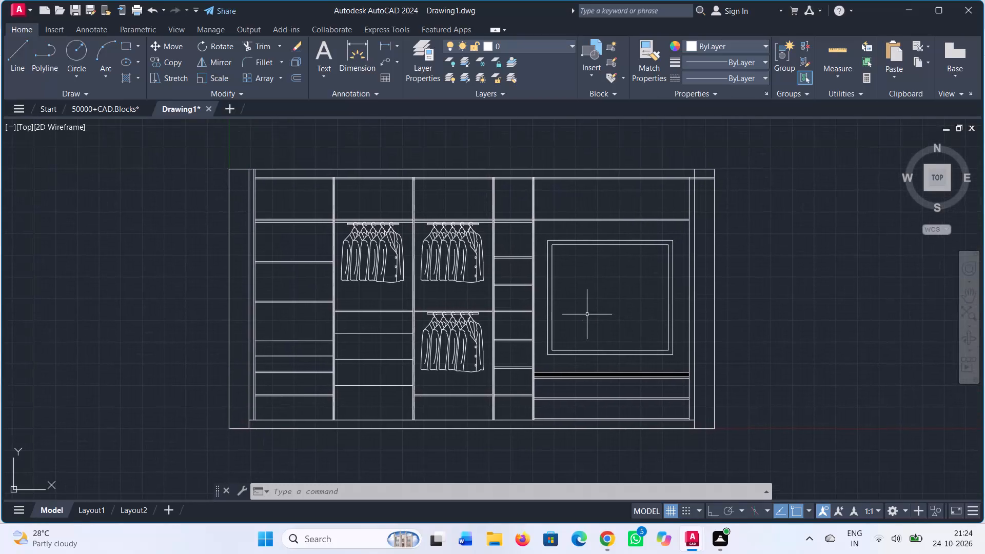
Modify the ISO-25 dimension style to use an arrow size of 30 and a dimension break size of 0.
key("d")
key("Return")
left_click(629, 241)
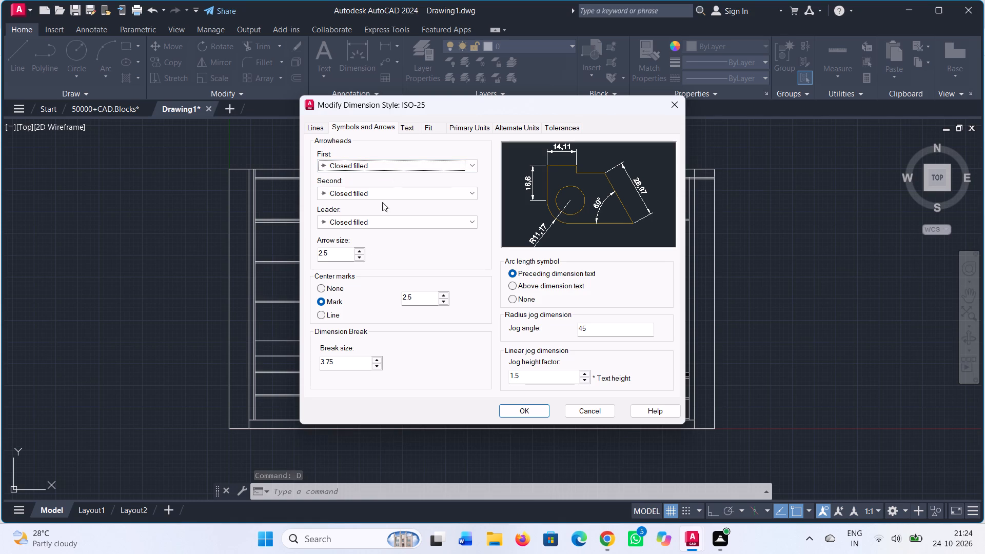
left_click_drag(341, 255, 292, 258)
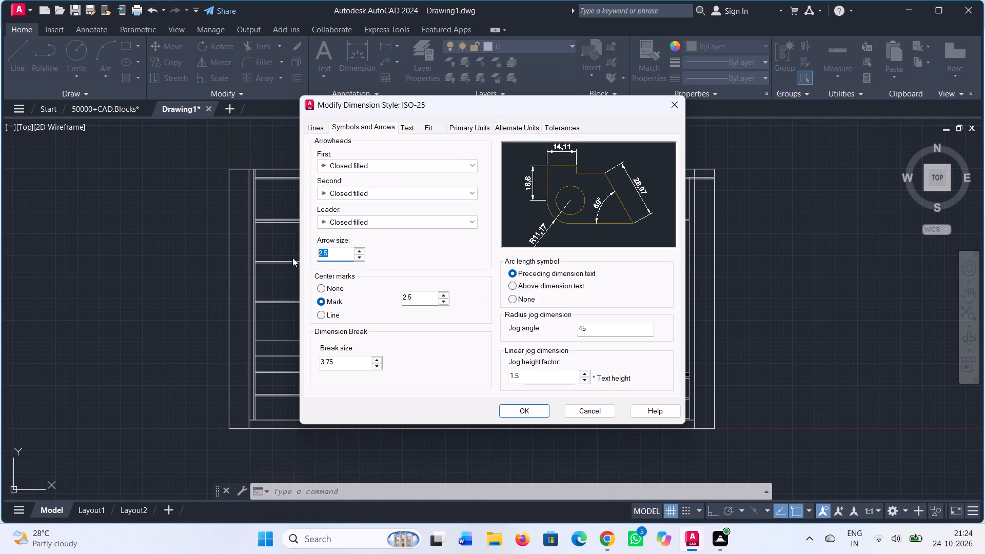
type("30")
key("Return")
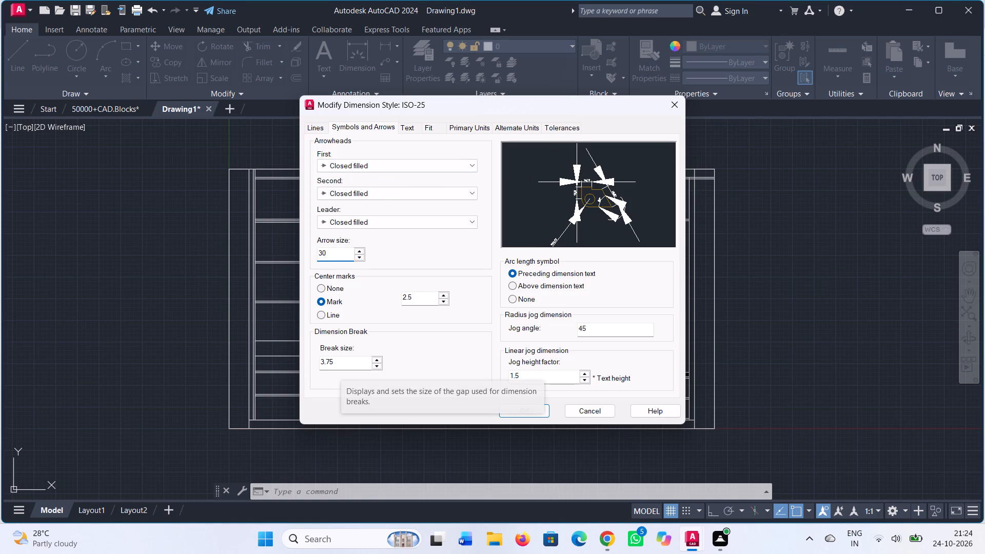
left_click_drag(340, 365, 285, 375)
key("0")
key("Return")
Give ISO-25 magenta dimension text, 50 high with 0 offset from the dimension line, and set the style current.
left_click(411, 128)
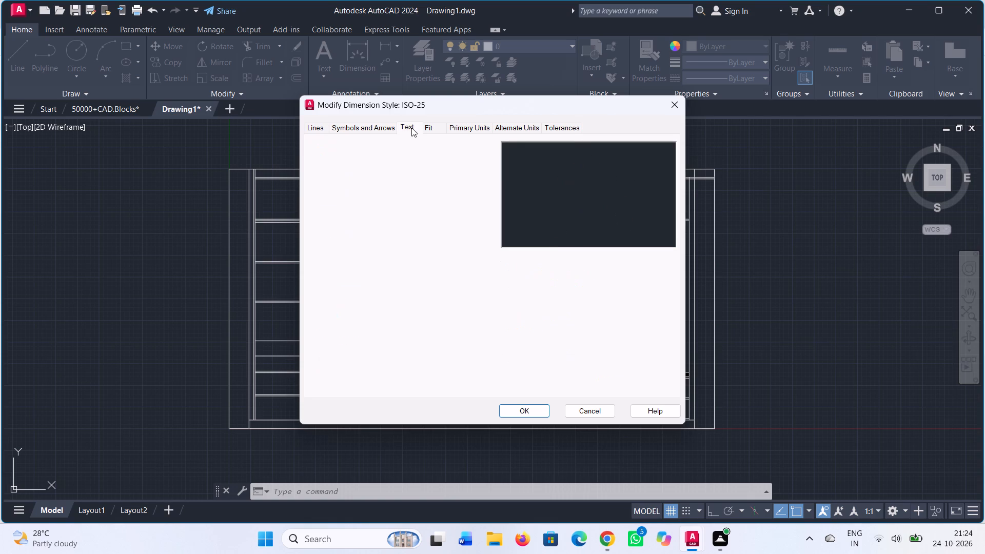
left_click(412, 177)
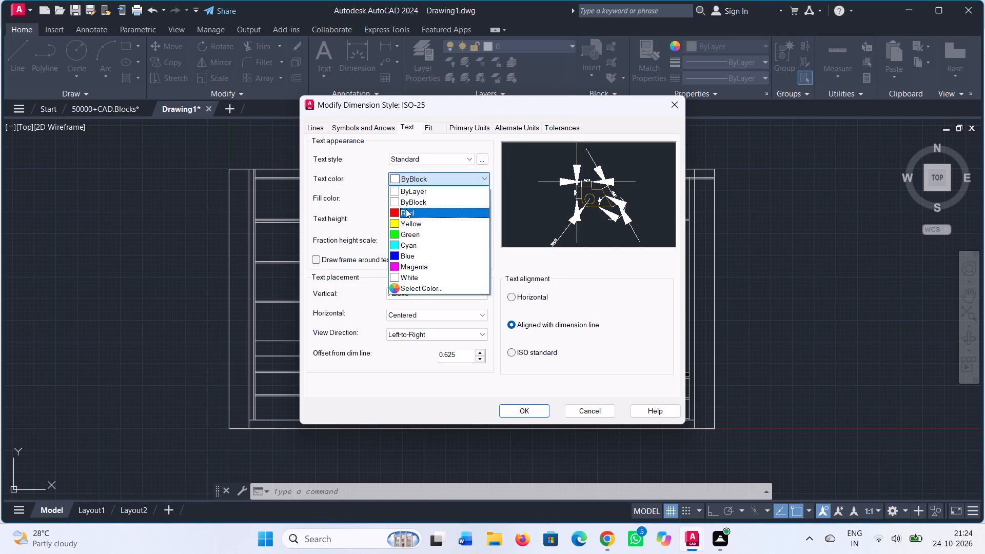
left_click(392, 268)
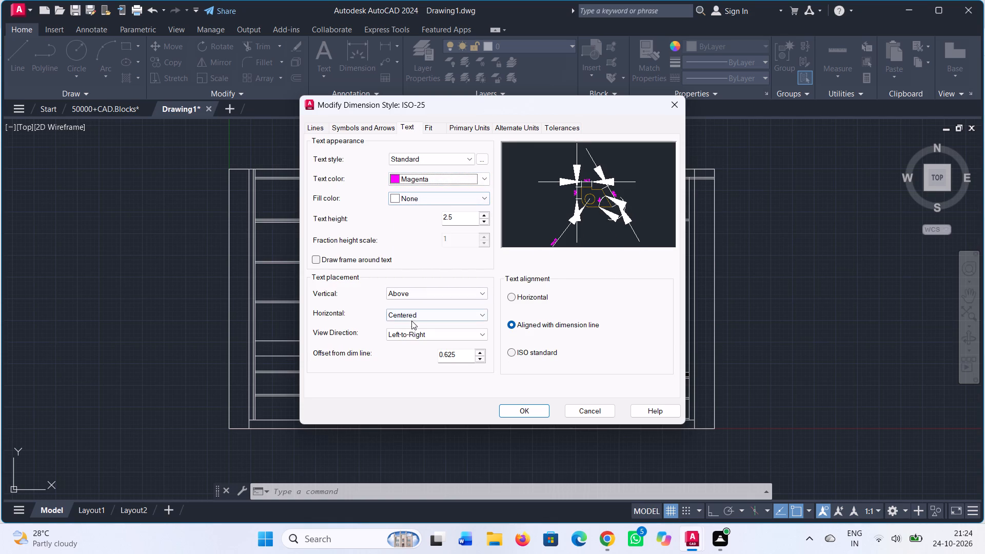
left_click_drag(459, 220, 404, 220)
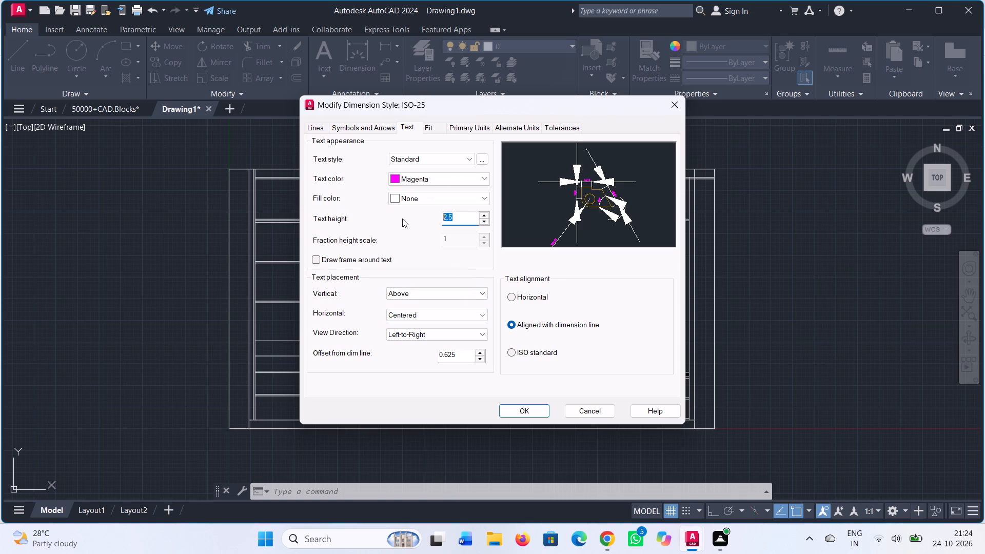
type("50")
key("Return")
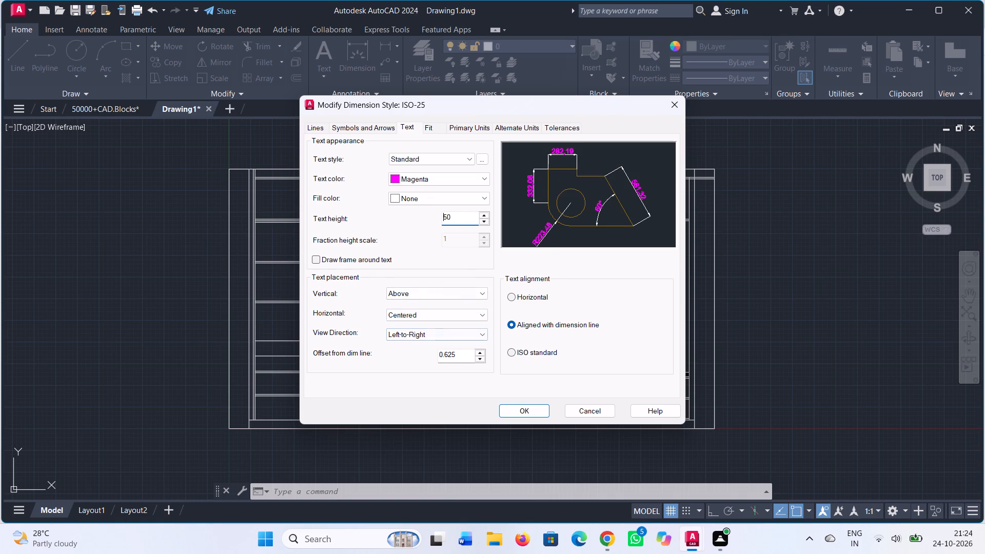
left_click_drag(463, 354, 462, 354)
left_click_drag(462, 354, 411, 357)
key("0")
key("Return")
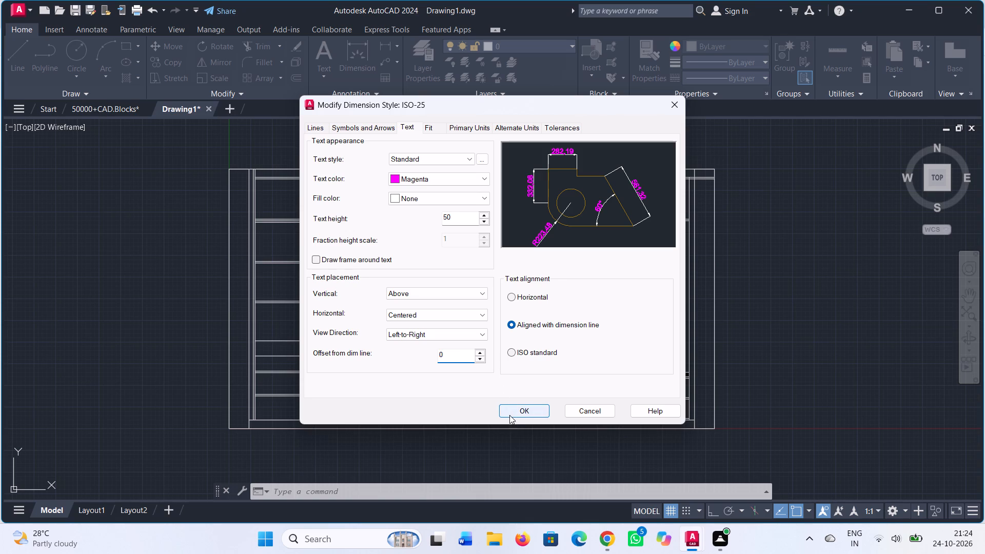
left_click(512, 412)
left_click(638, 201)
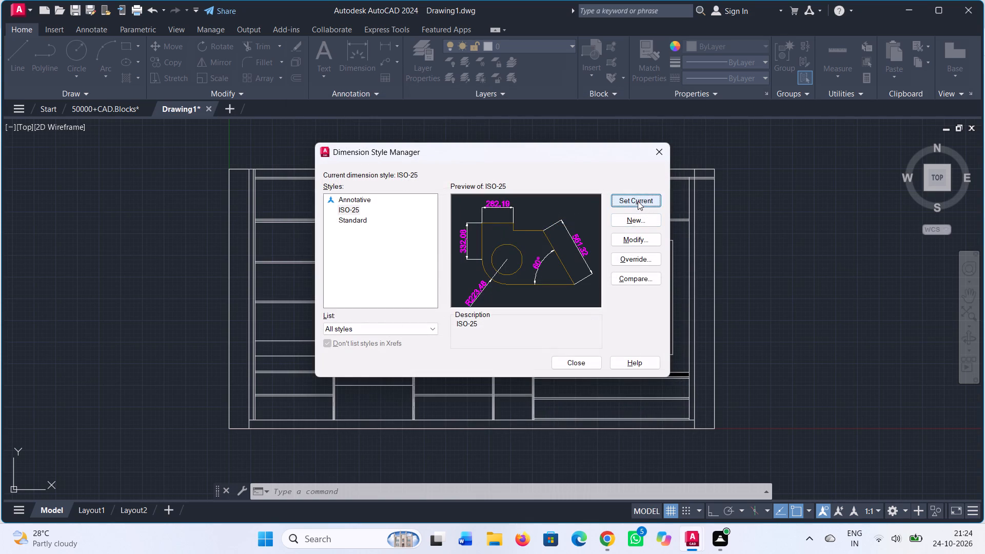
left_click(638, 201)
left_click(638, 201)
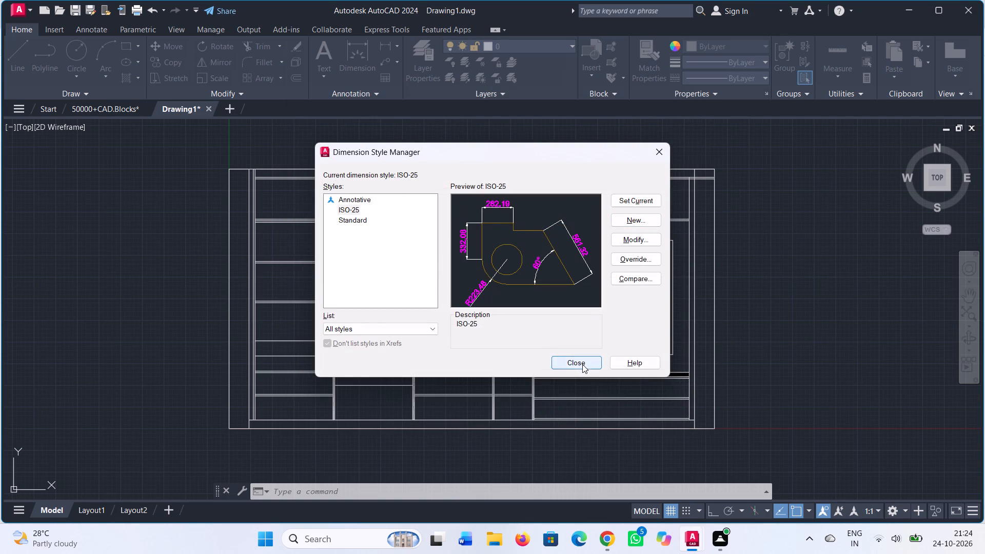
left_click(582, 364)
Set the current object colour to red.
left_click(693, 48)
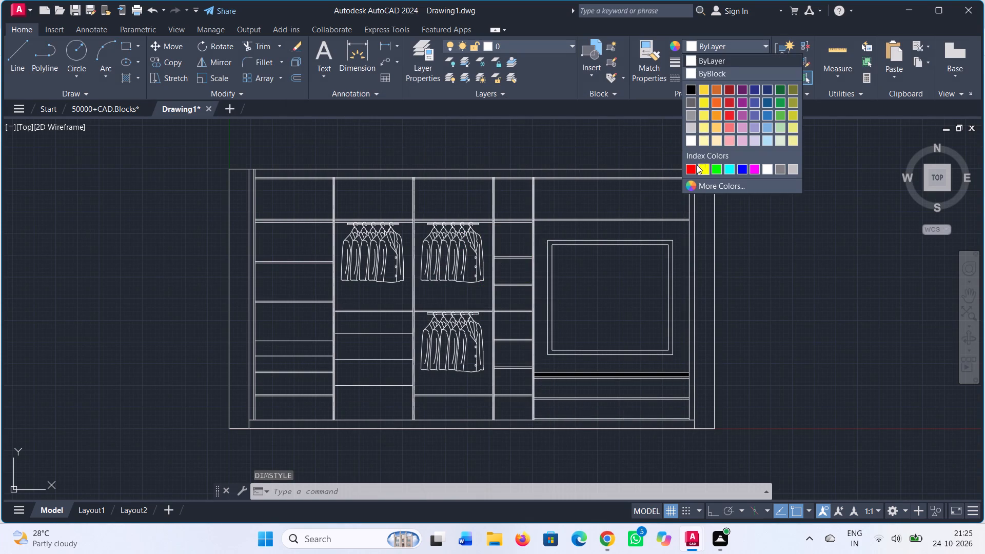
left_click(691, 168)
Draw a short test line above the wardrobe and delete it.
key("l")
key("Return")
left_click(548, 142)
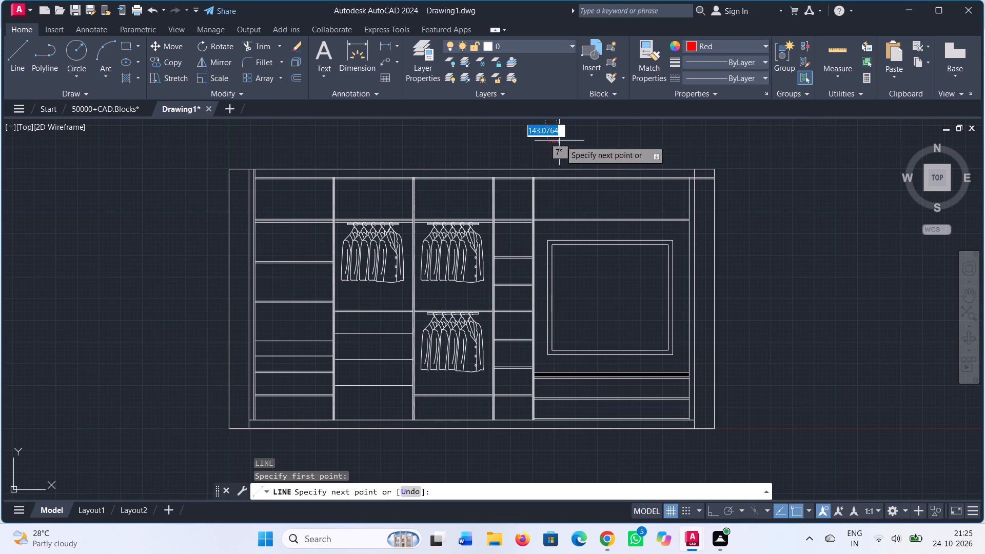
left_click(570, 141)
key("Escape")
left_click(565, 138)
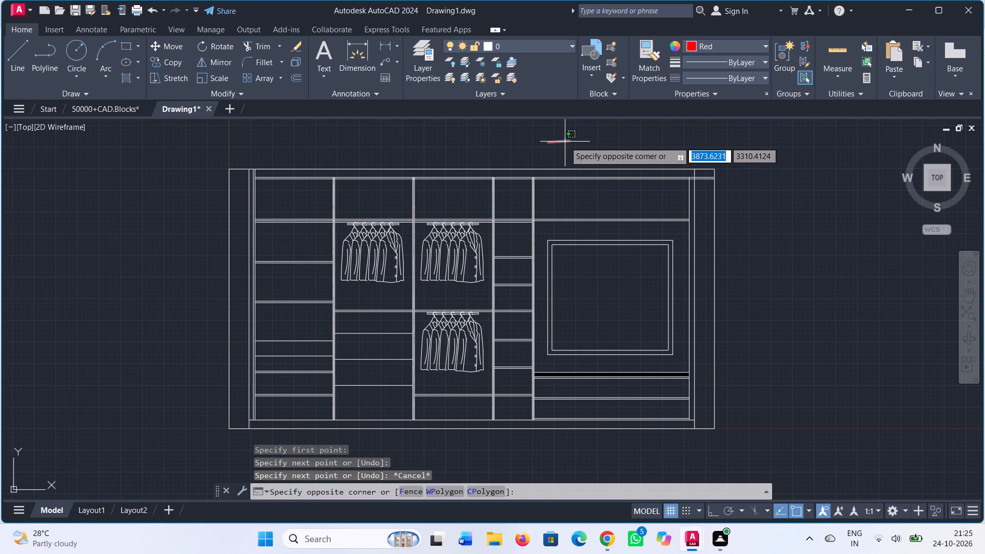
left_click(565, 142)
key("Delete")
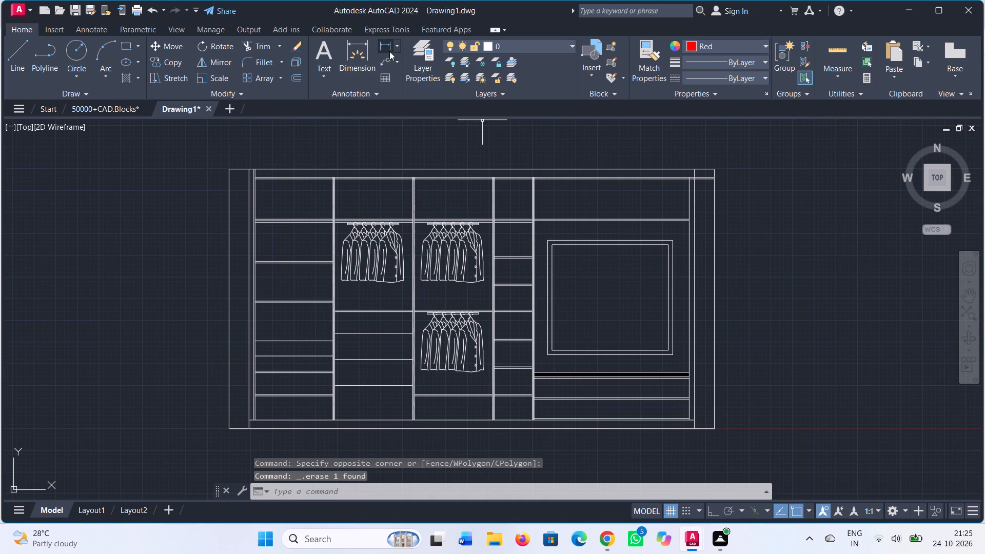
Add a vertical linear dimension for the wardrobe's full height, placed about 450 outside its left edge.
left_click(385, 48)
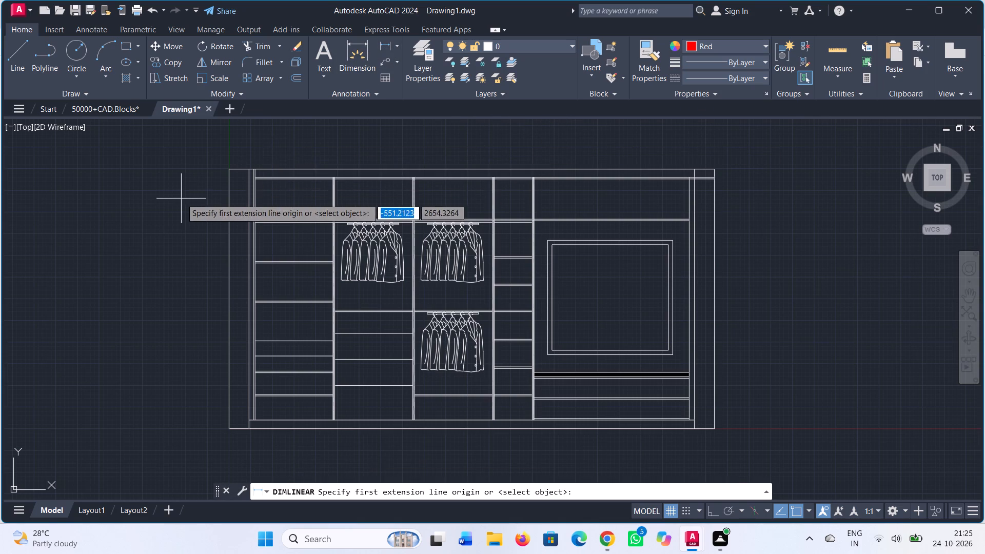
scroll(183, 200, "up", 1)
left_click(252, 154)
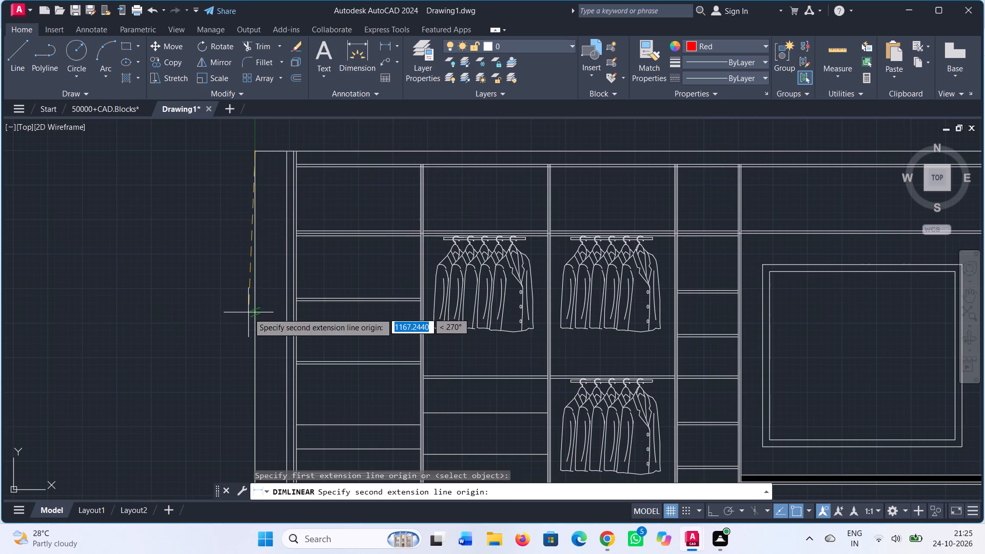
middle_click_drag(248, 313, 277, 146)
left_click(283, 398)
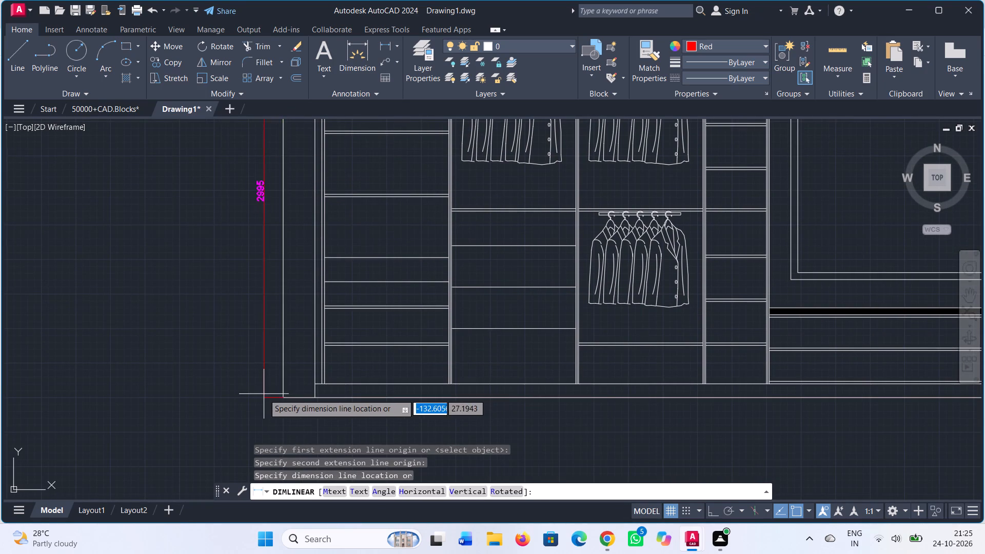
scroll(263, 390, "down", 1)
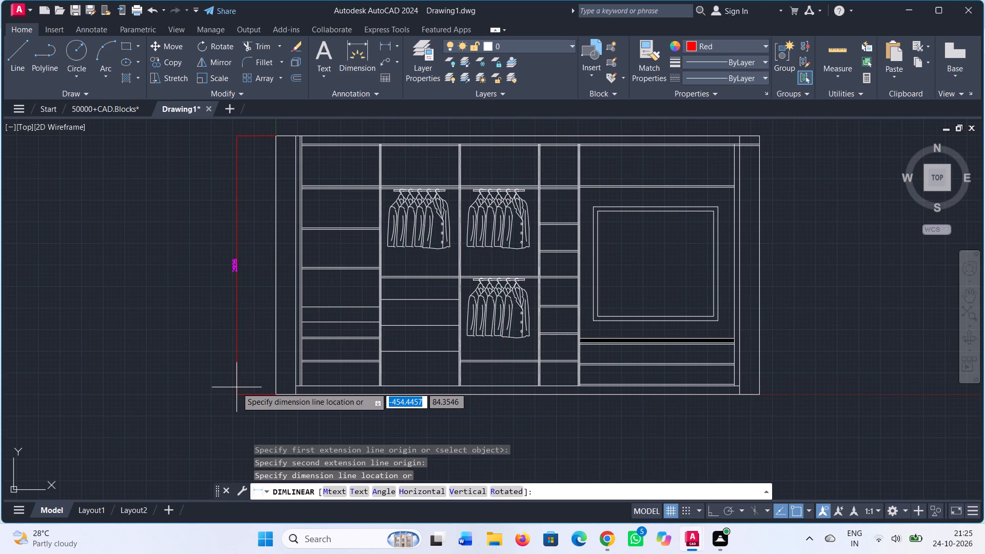
left_click(237, 387)
key("Escape")
Set the arrow size of the ISO-25 dimension style to 40 and make the style current again.
key("d")
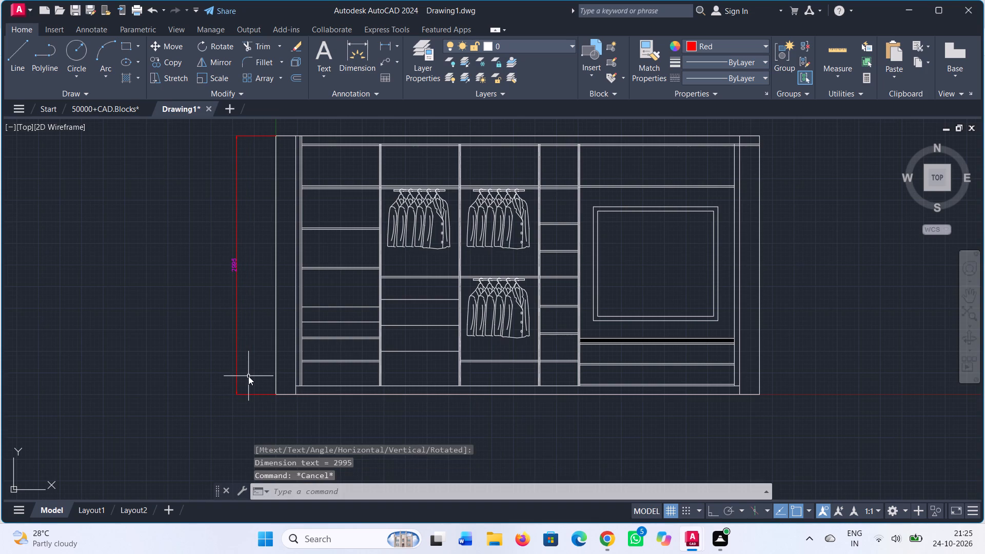
key("Return")
left_click(639, 243)
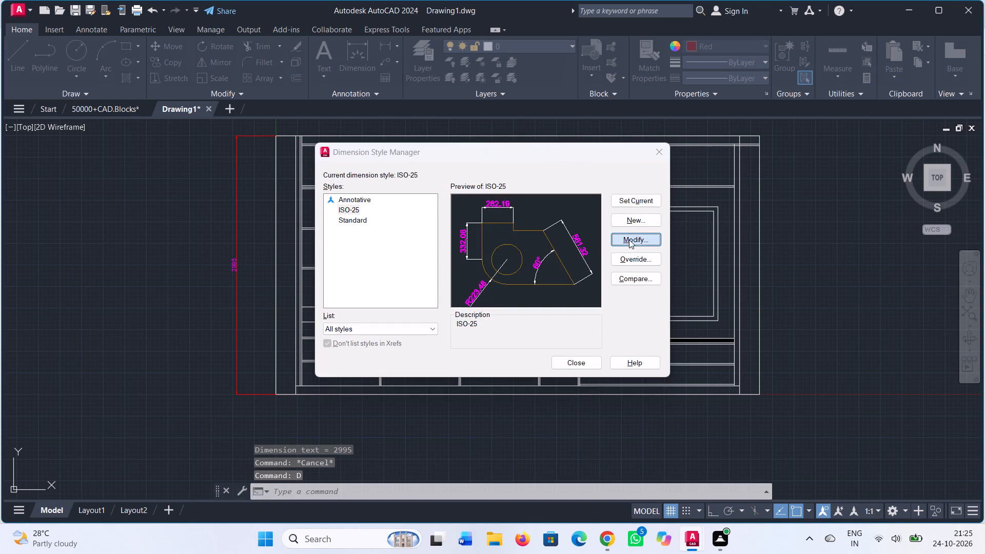
left_click(370, 129)
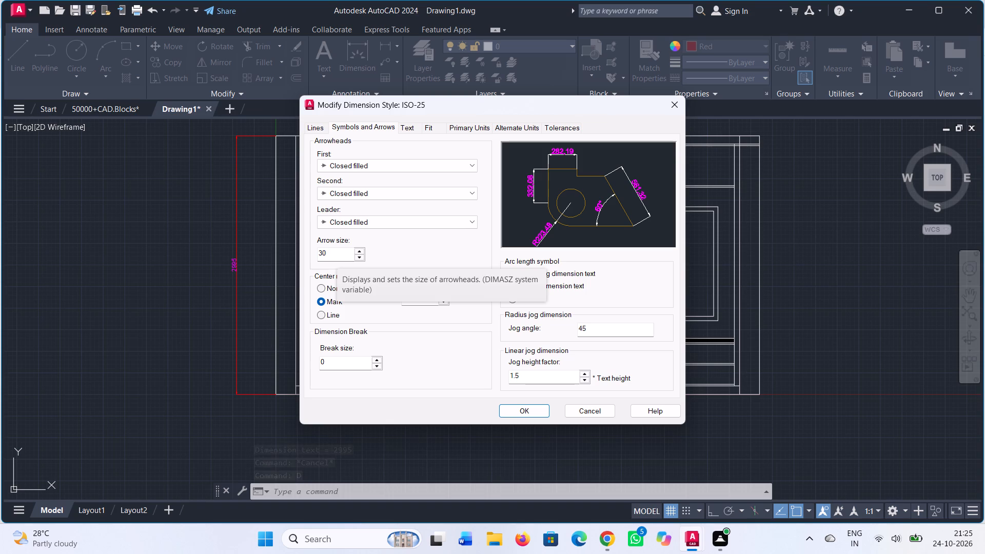
left_click_drag(334, 253, 290, 254)
key("4")
key("0")
key("Return")
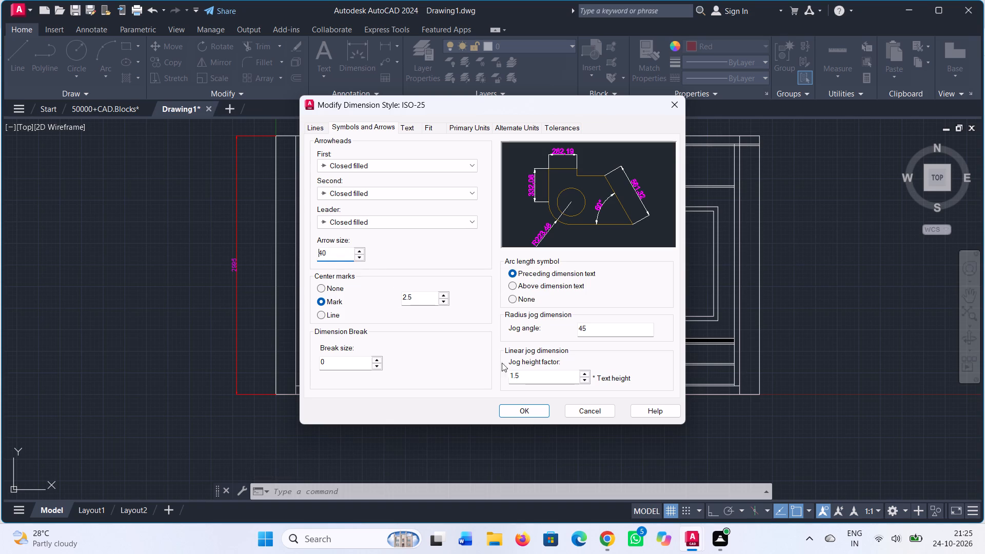
left_click(528, 415)
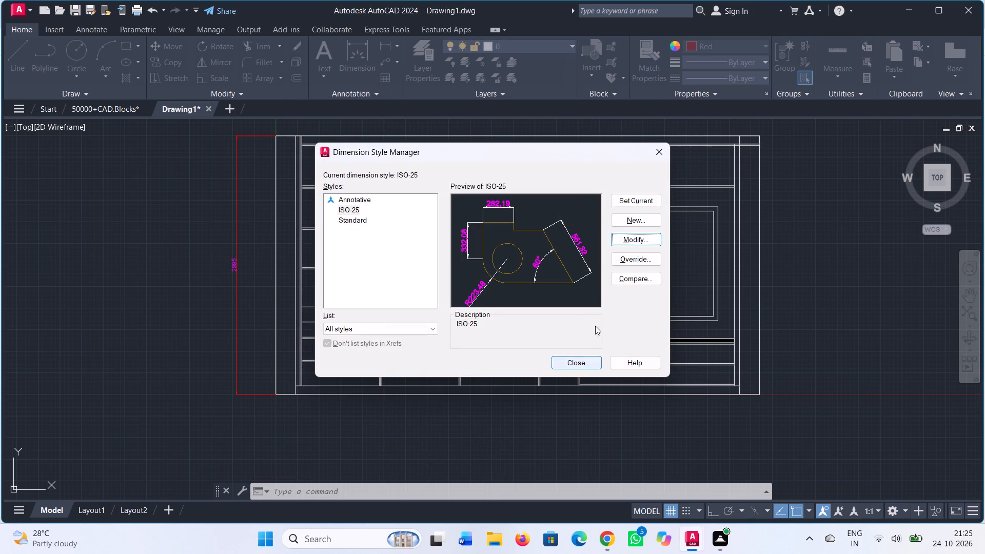
left_click(632, 196)
left_click(579, 363)
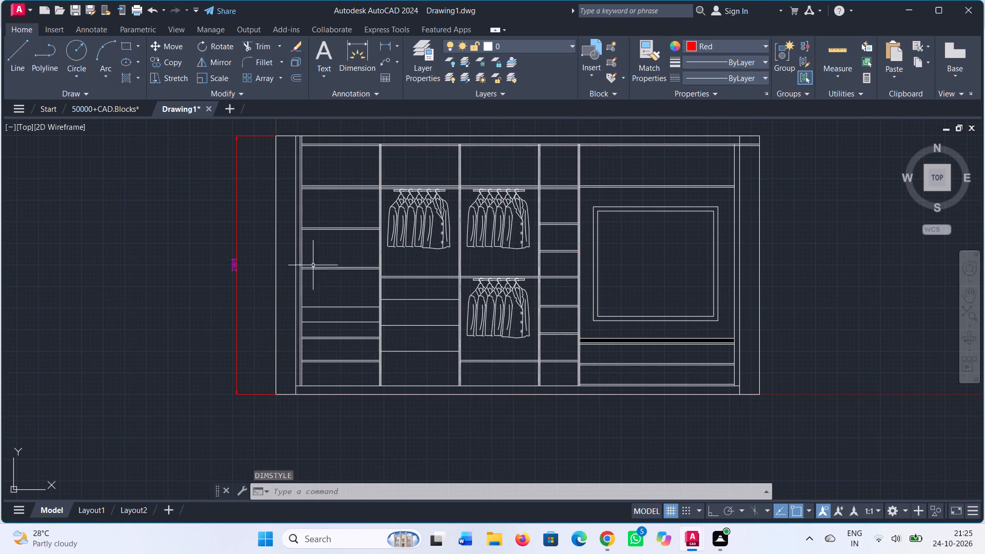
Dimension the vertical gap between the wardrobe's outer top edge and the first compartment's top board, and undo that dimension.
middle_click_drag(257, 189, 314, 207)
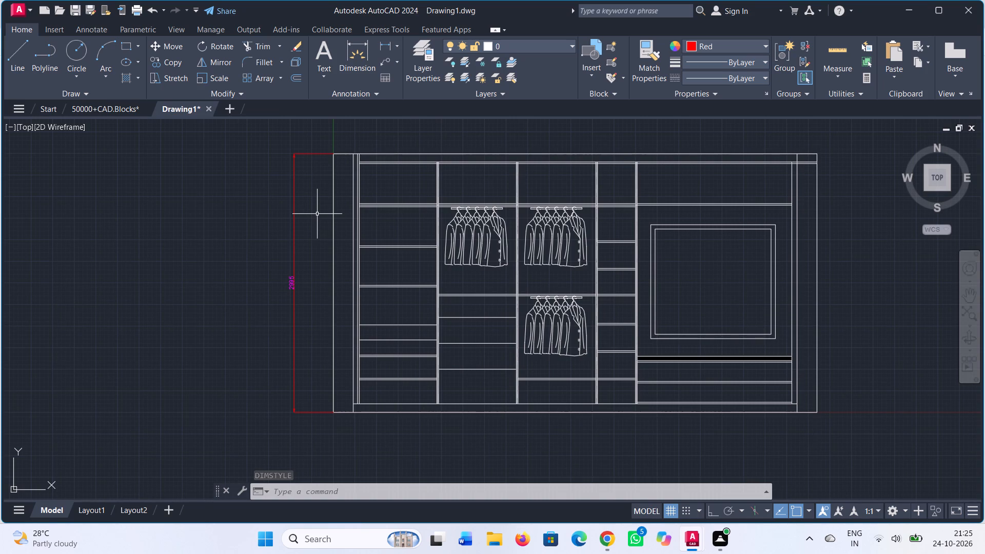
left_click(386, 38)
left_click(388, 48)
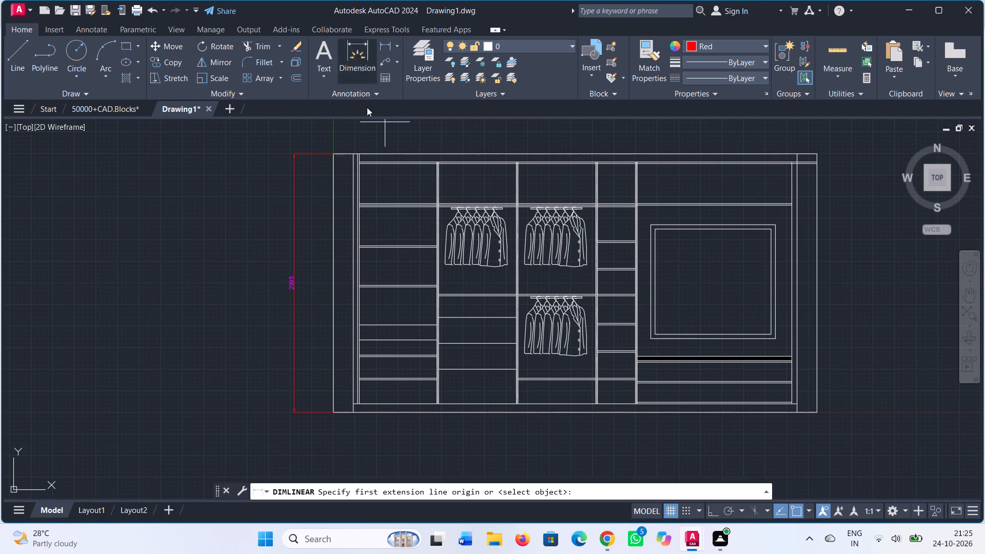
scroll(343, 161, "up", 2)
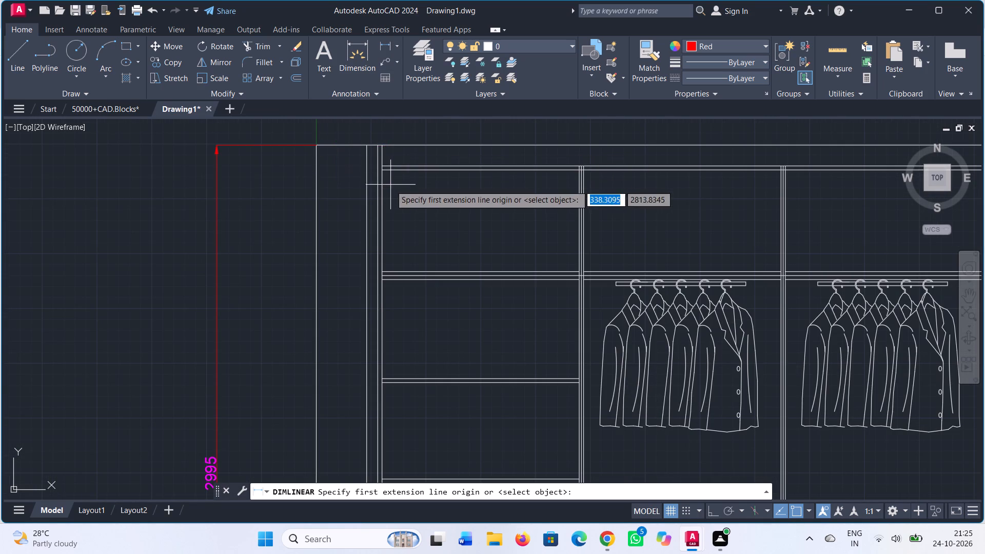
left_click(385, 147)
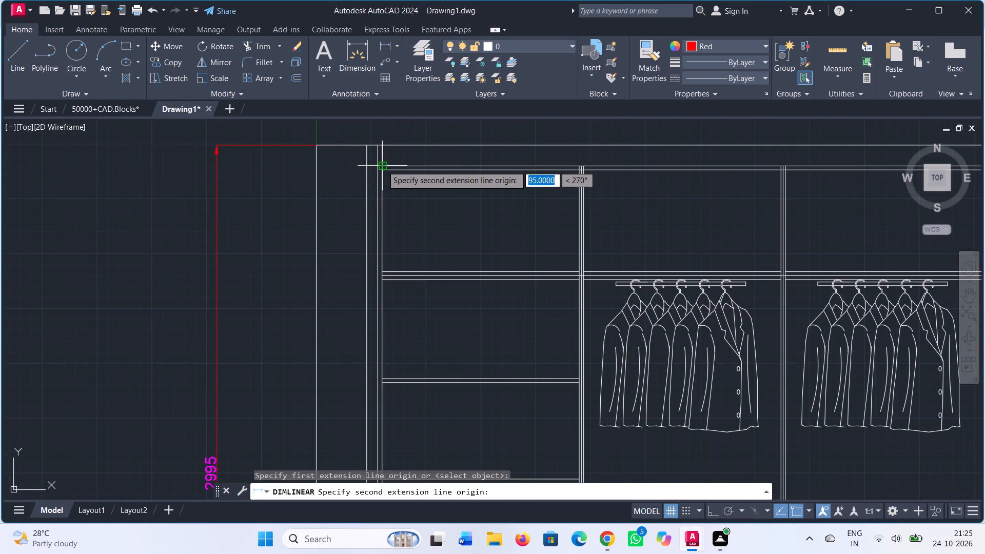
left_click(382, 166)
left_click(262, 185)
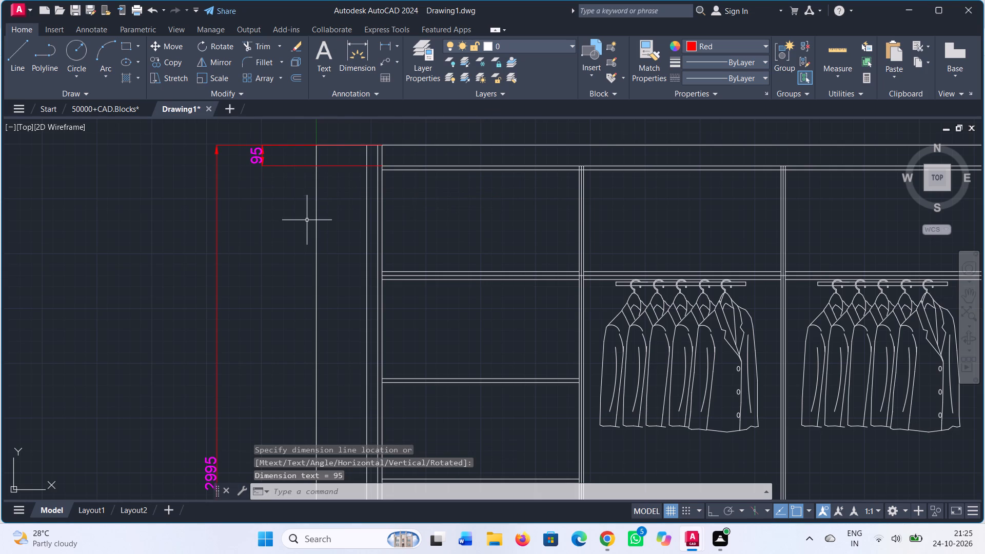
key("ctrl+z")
Add a linear dimension from the wardrobe's outer top edge to the first compartment's top board, about 170 outside the left edge.
scroll(340, 164, "up", 1)
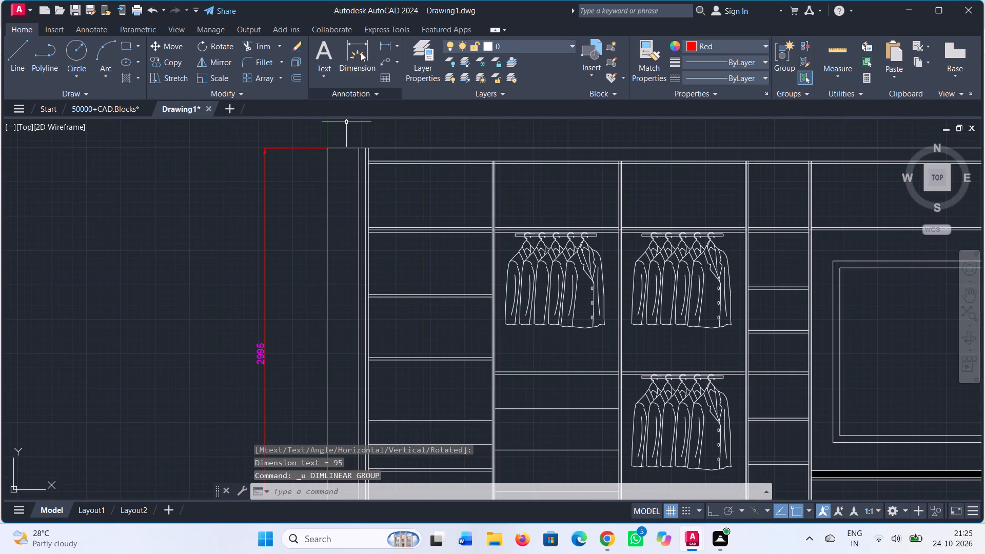
left_click(385, 45)
scroll(321, 138, "up", 2)
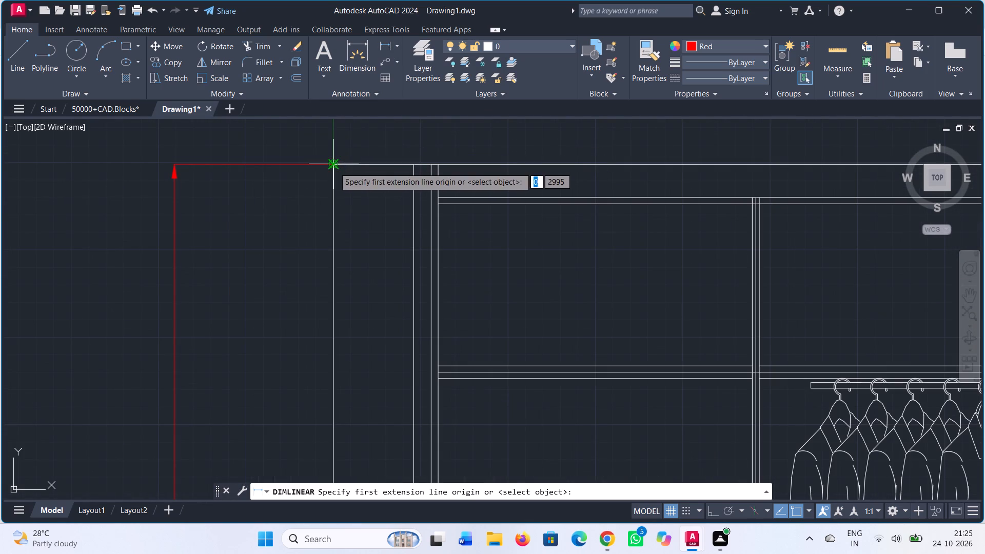
left_click(334, 167)
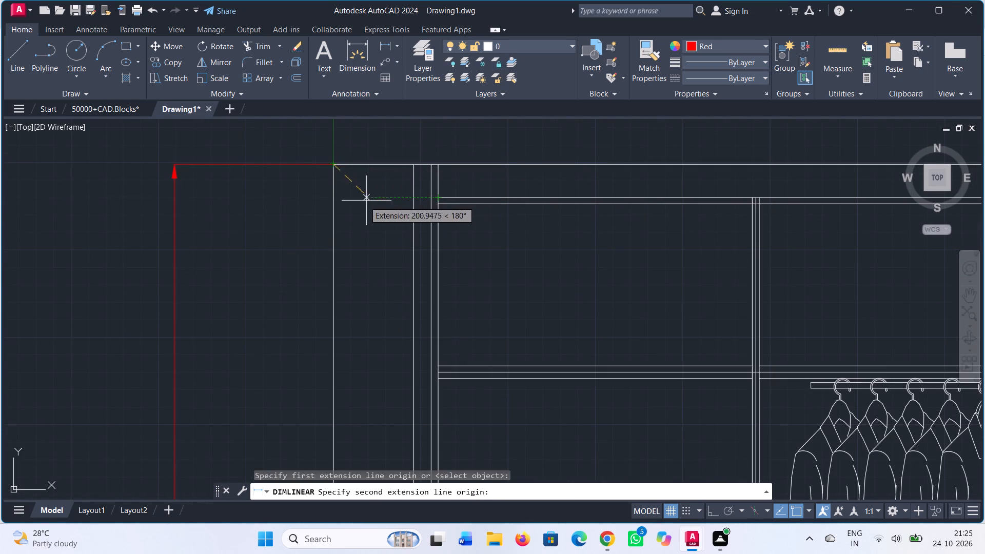
left_click(332, 199)
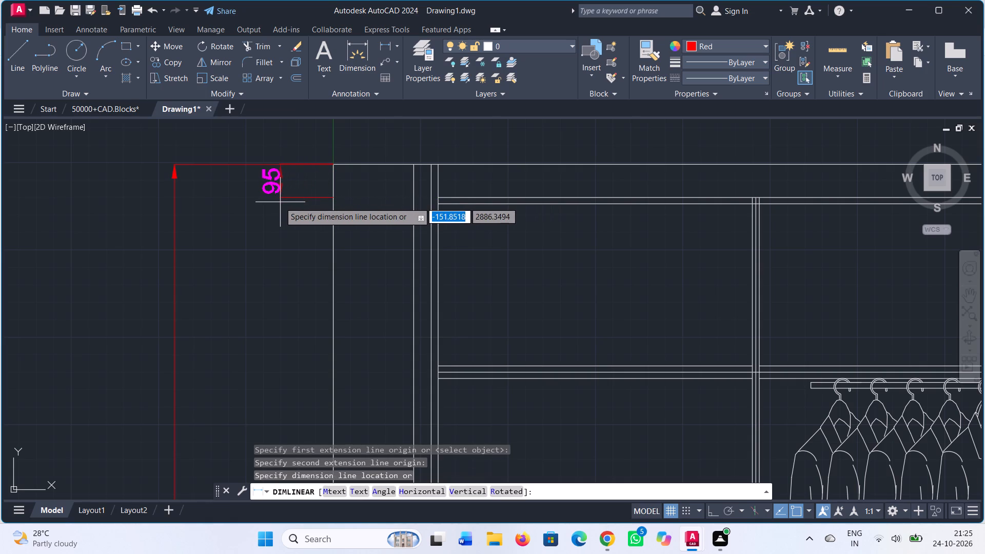
left_click(274, 202)
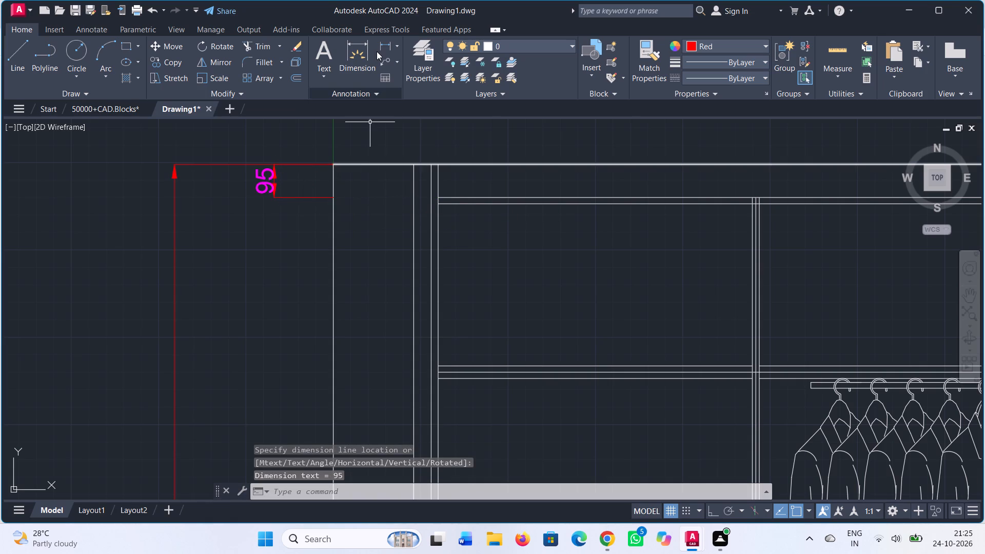
Dimension the top compartment row's height down to the centre line of the boards beneath it, in line with the top gap dimension.
left_click(353, 58)
left_click(335, 198)
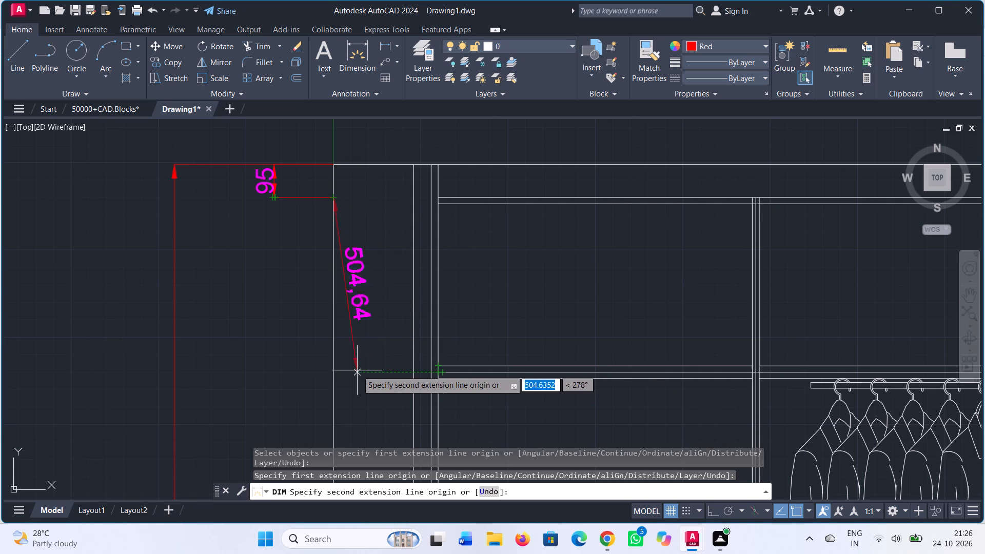
left_click(335, 372)
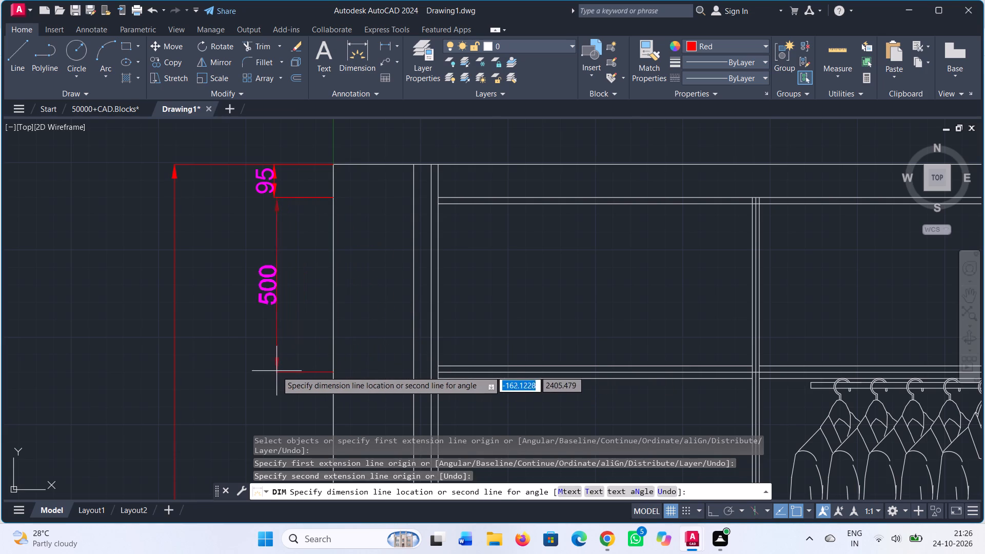
left_click(273, 373)
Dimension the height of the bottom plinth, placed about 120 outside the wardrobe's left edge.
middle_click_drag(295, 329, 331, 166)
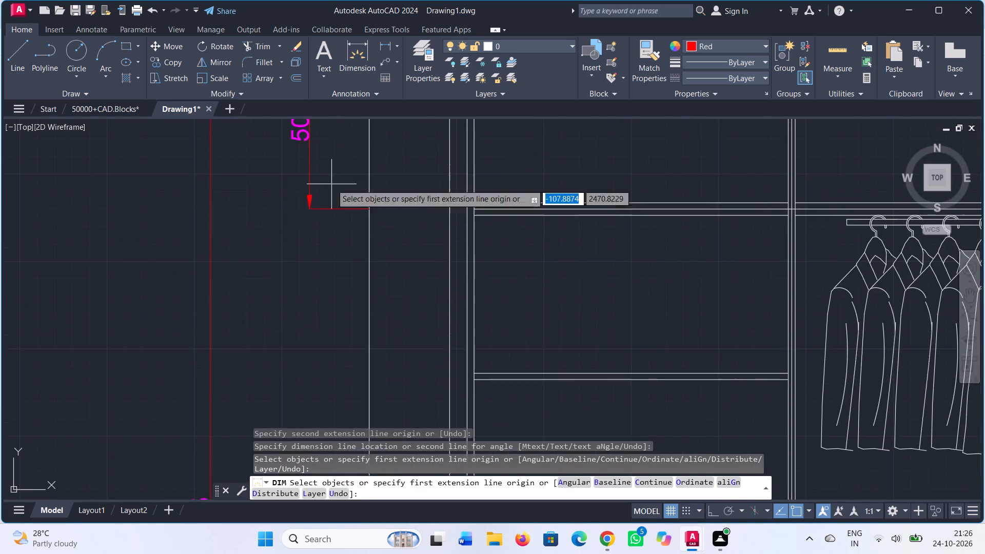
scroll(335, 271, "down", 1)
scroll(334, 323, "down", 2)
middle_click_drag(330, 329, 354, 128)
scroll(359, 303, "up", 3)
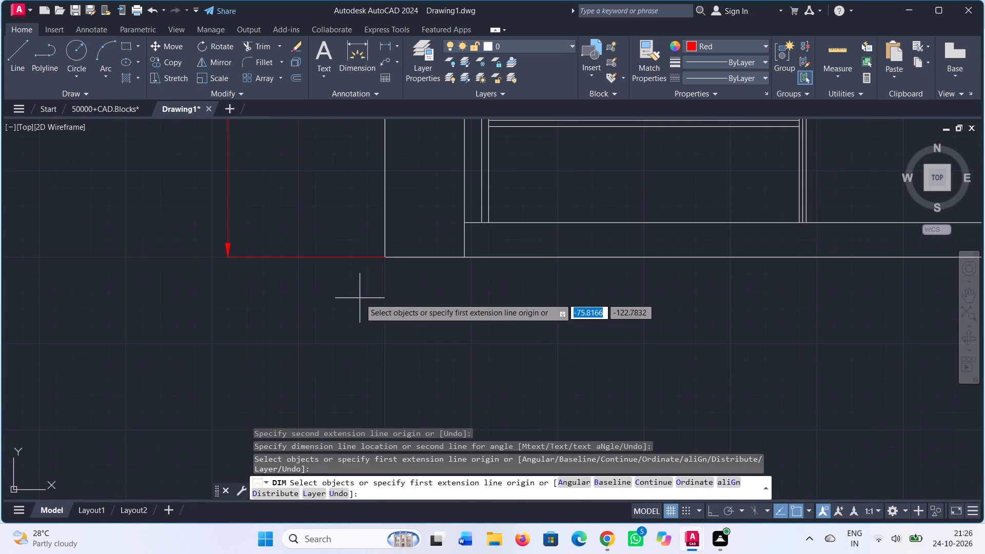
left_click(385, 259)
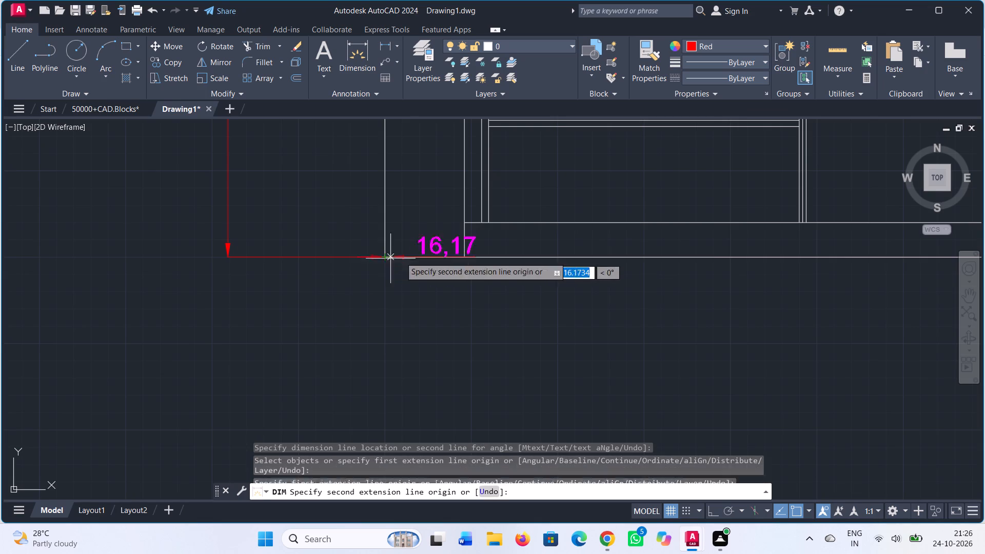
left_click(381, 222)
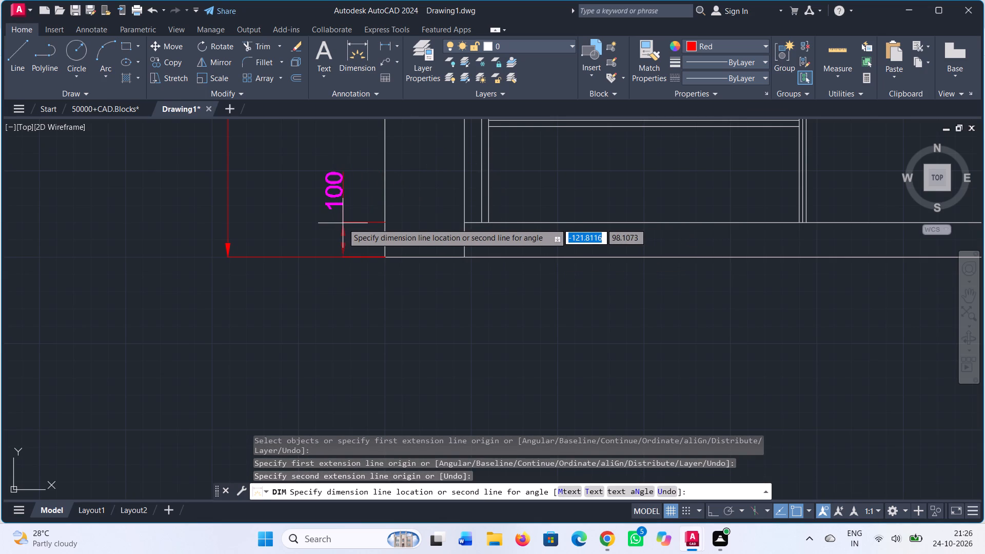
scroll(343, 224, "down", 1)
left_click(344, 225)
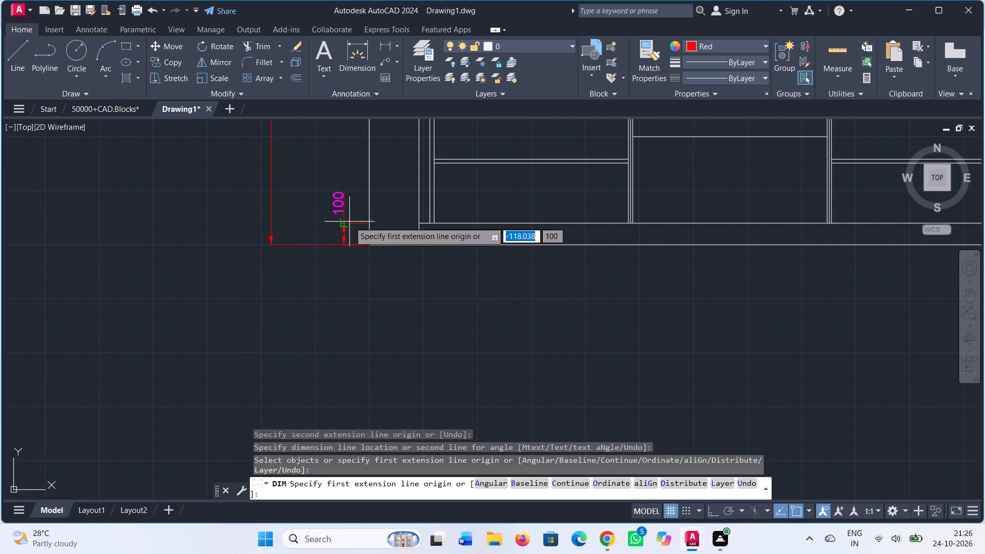
Dimension the height from the plinth top to the centre line beneath the top compartments, in line with the upper dimensions.
left_click(366, 221)
scroll(352, 155, "down", 1)
middle_click_drag(352, 155, 334, 340)
scroll(358, 245, "down", 2)
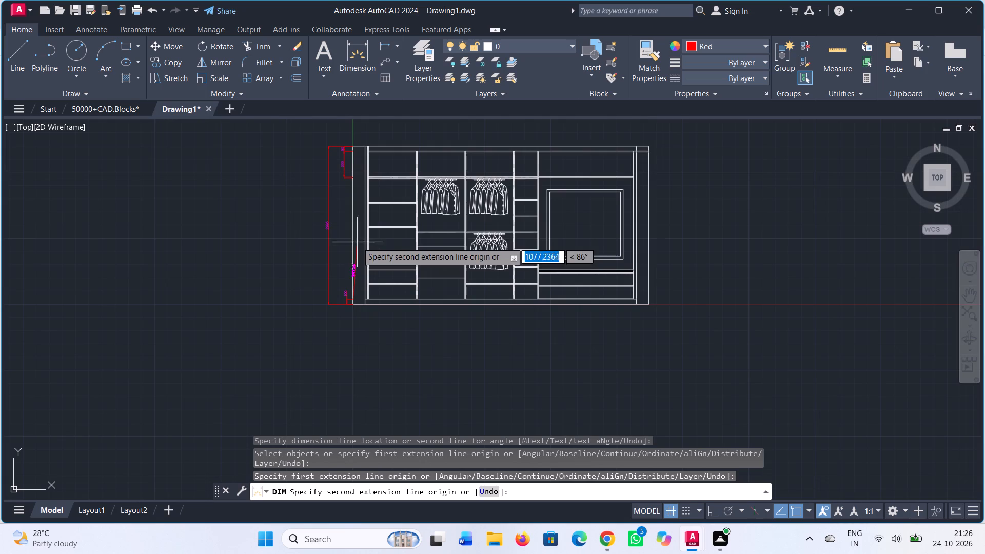
scroll(349, 176, "up", 3)
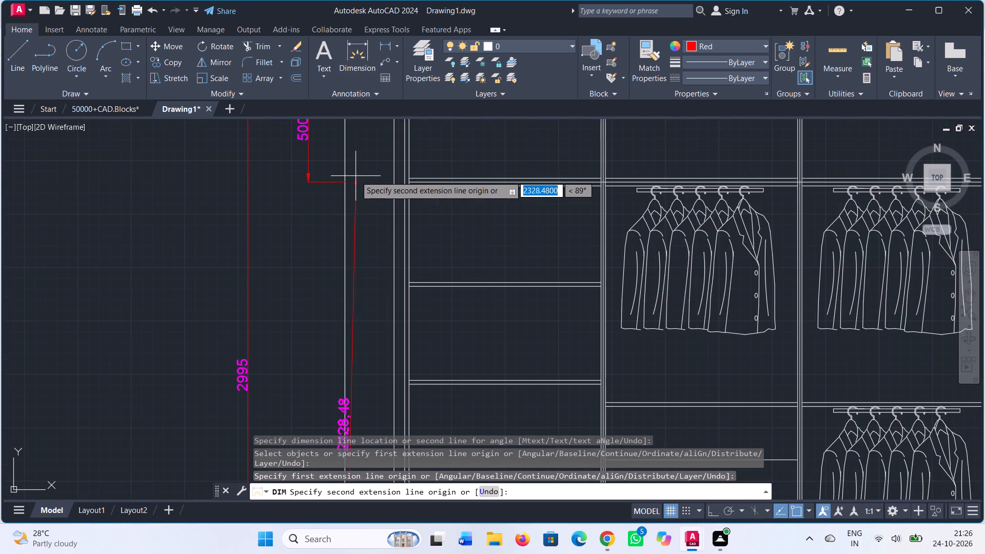
left_click(343, 183)
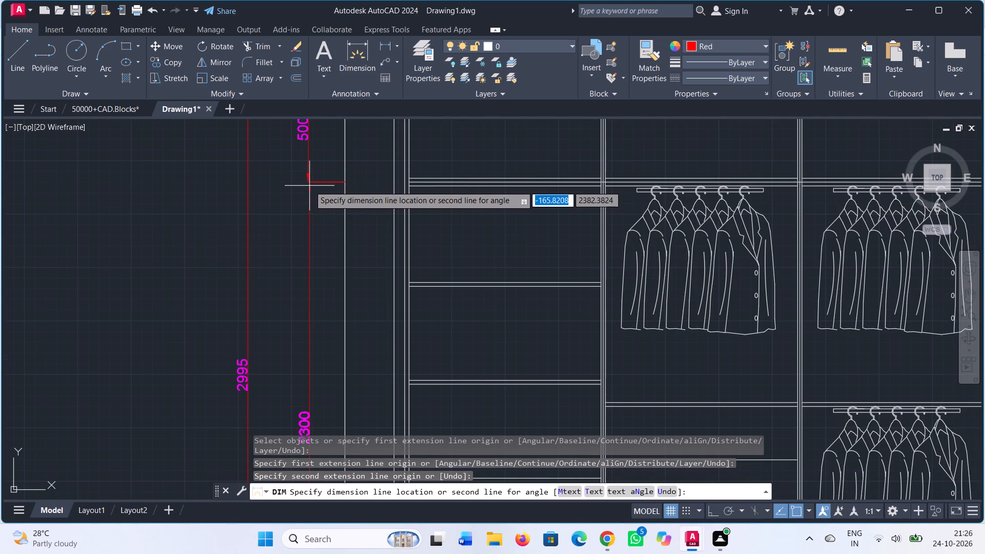
left_click(308, 186)
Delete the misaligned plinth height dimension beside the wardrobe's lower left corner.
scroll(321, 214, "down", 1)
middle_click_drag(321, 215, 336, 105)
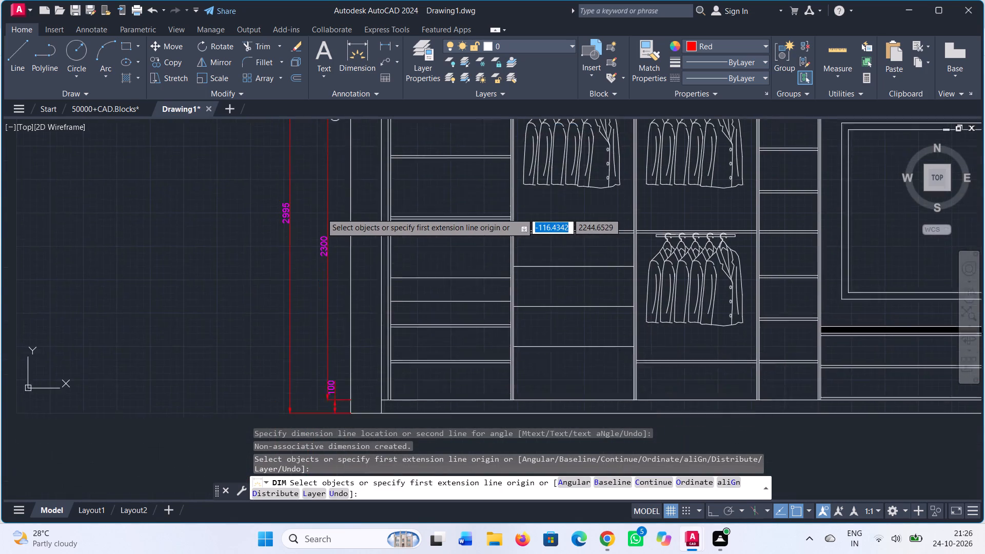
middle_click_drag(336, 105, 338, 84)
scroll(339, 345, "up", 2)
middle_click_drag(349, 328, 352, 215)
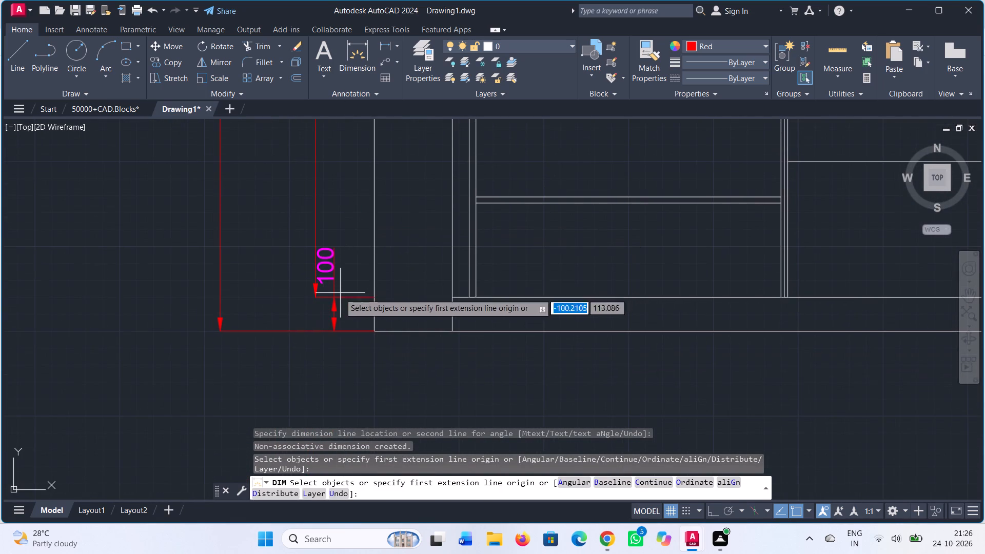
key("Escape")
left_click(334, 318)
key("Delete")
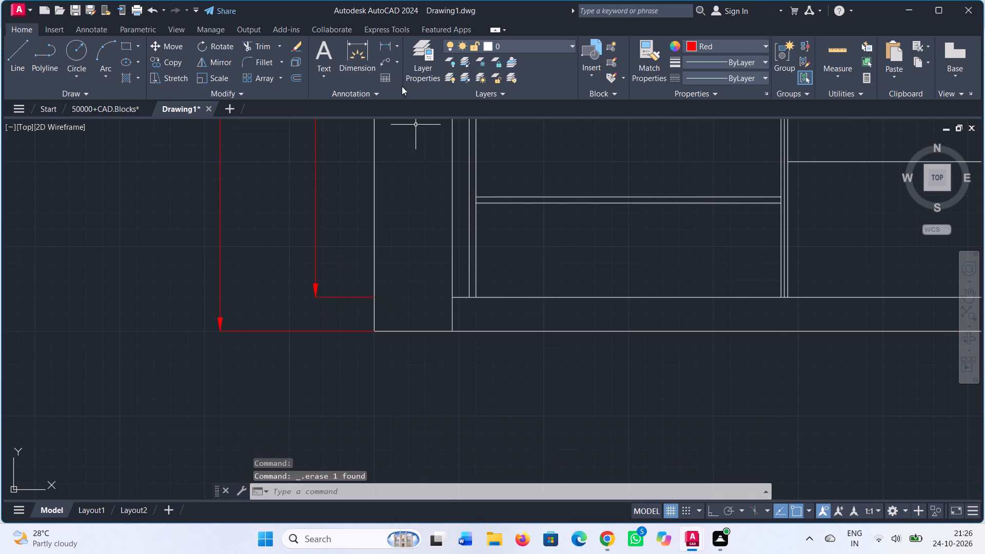
Dimension the plinth height from the wardrobe's bottom edge, with its dimension line aligned to the chain of heights above.
left_click(357, 51)
left_click_drag(375, 331, 375, 328)
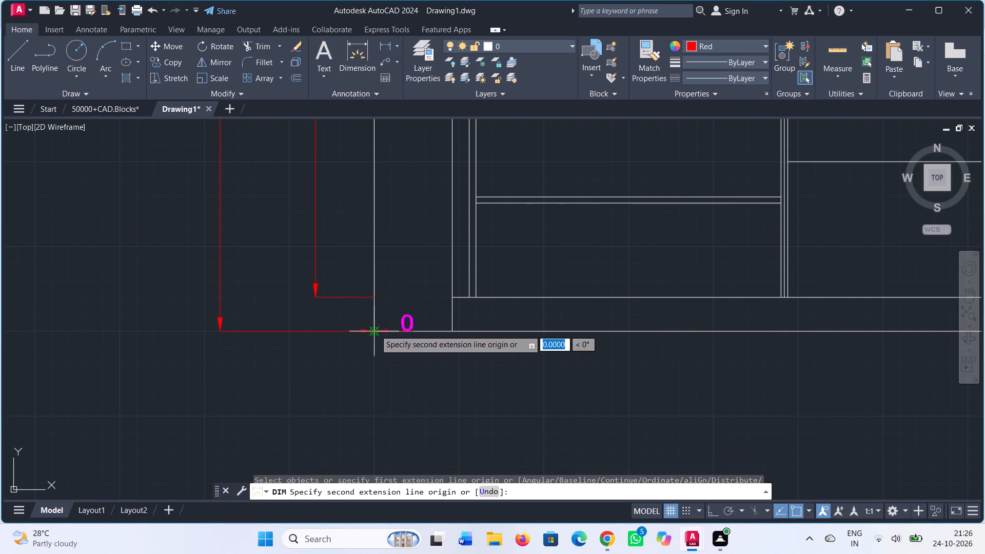
left_click_drag(375, 328, 376, 326)
left_click(374, 295)
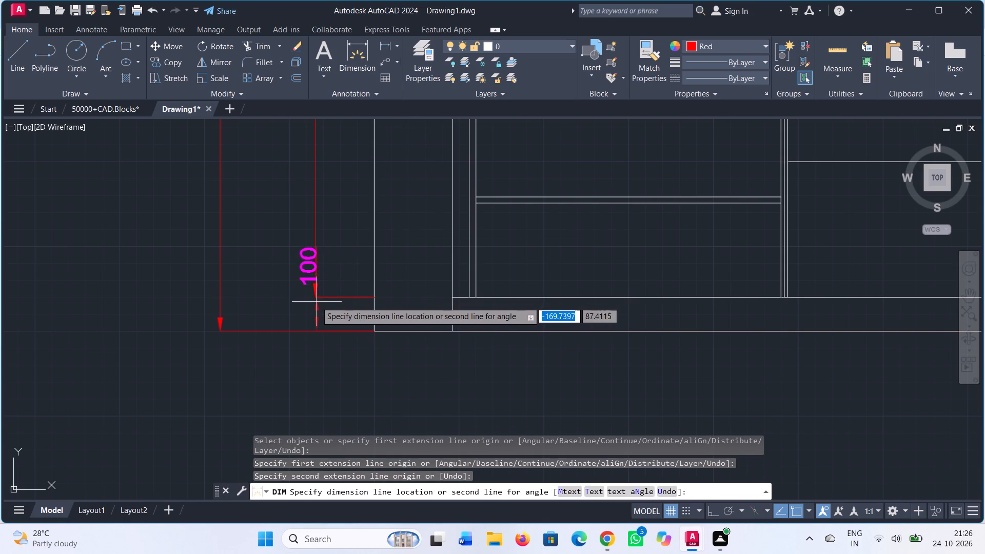
scroll(316, 302, "up", 2)
left_click(311, 304)
key("Escape")
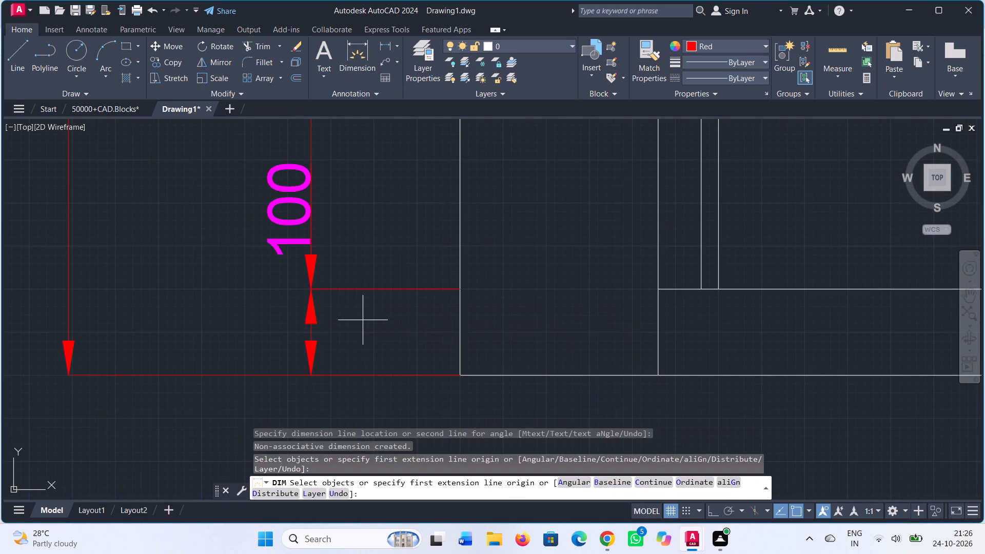
Dimension the width of the wardrobe's left side strip, placed about 130 below the bottom edge.
scroll(365, 321, "down", 3)
middle_click_drag(412, 321, 329, 294)
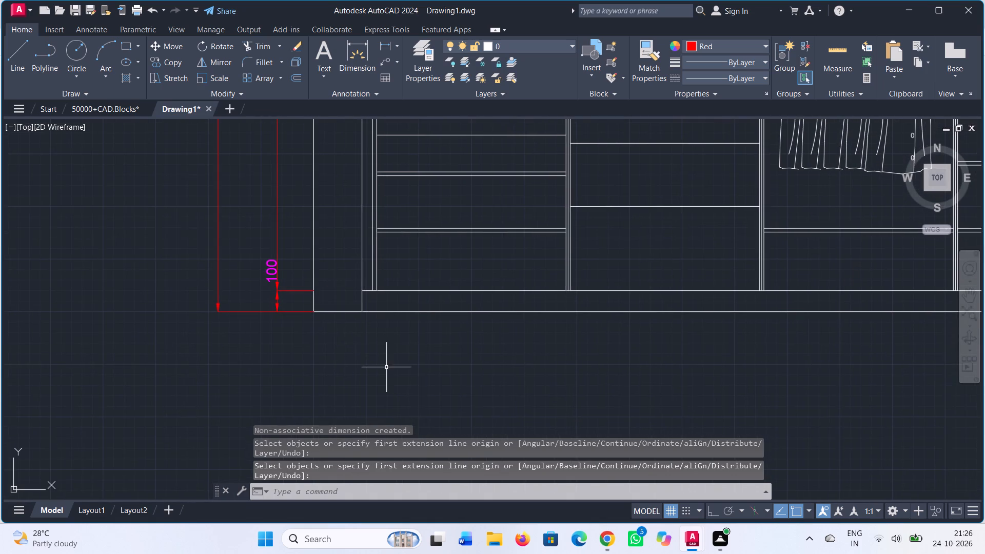
scroll(389, 371, "down", 1)
middle_click_drag(402, 372, 343, 347)
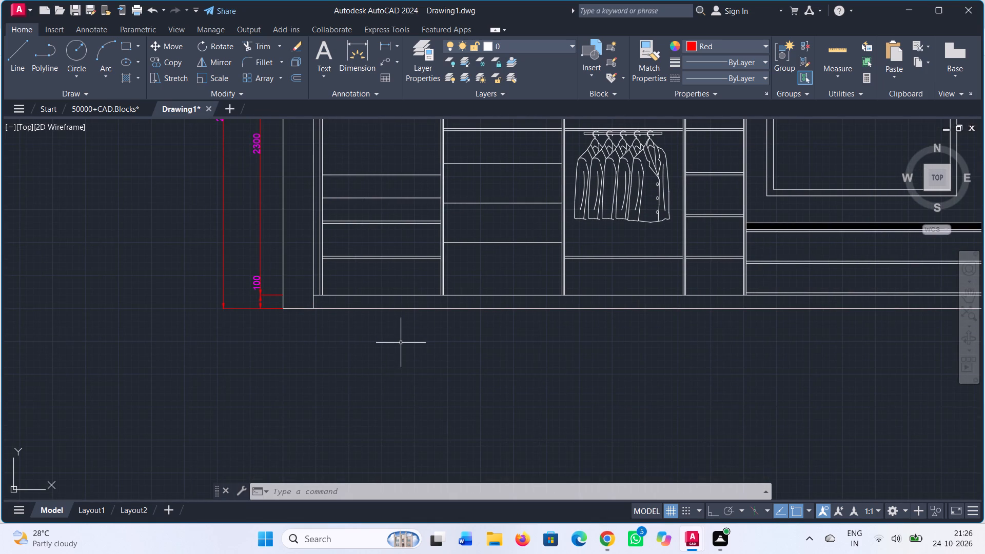
middle_click_drag(401, 343, 379, 324)
scroll(358, 265, "up", 1)
middle_click_drag(359, 265, 447, 279)
left_click(349, 53)
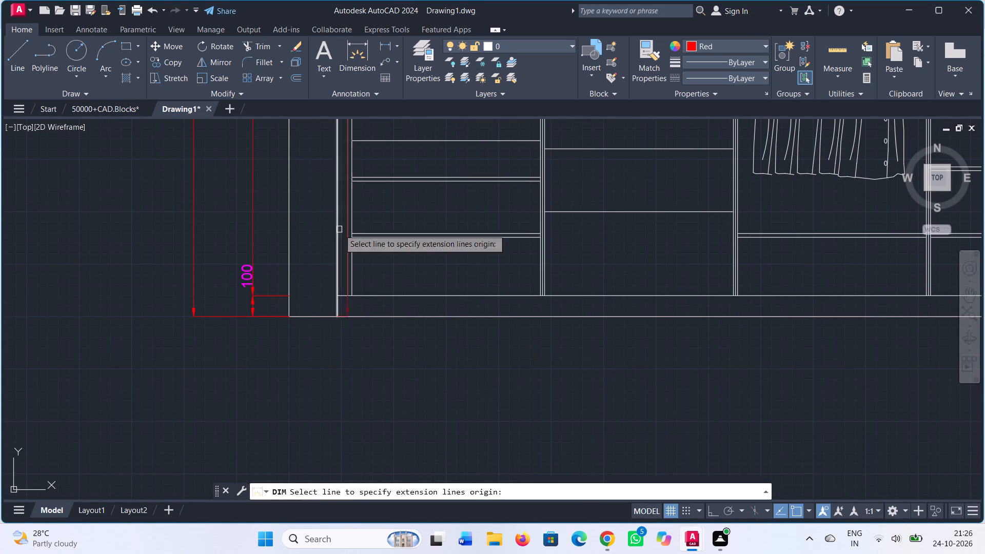
left_click(289, 318)
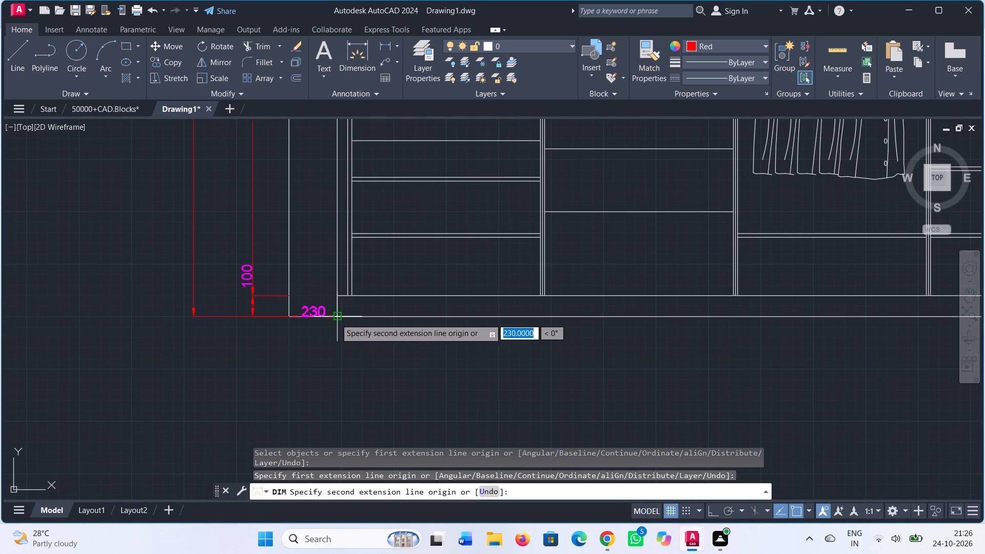
left_click(337, 318)
left_click(339, 344)
Dimension the narrow gap between the left side strip and the first compartment's side board, aligned with the strip's width dimension.
left_click(334, 318)
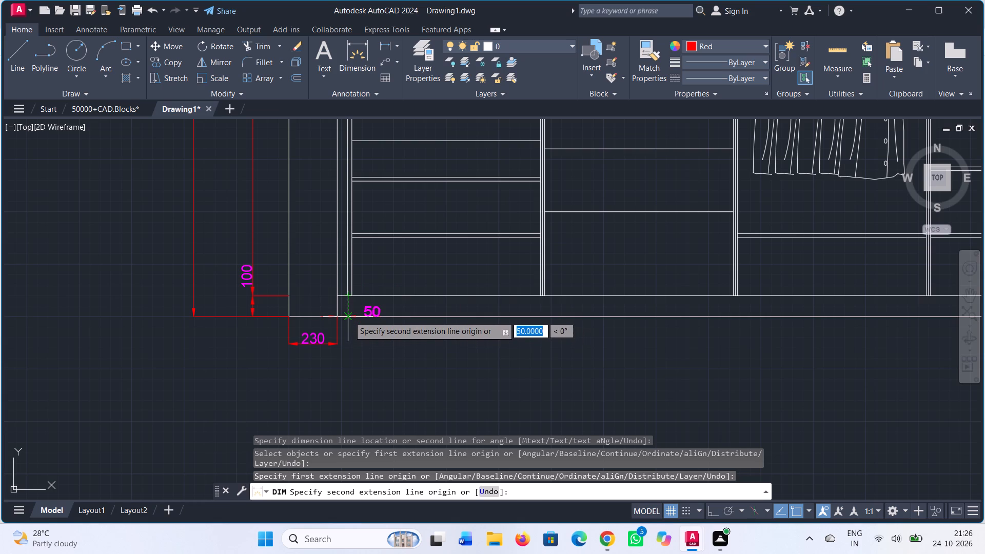
left_click(349, 316)
scroll(345, 347, "up", 2)
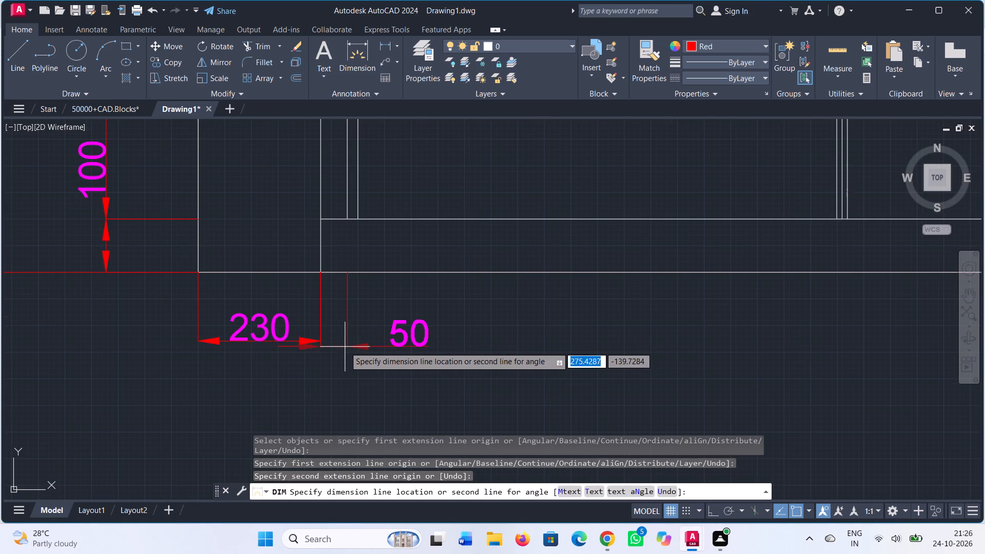
left_click(346, 342)
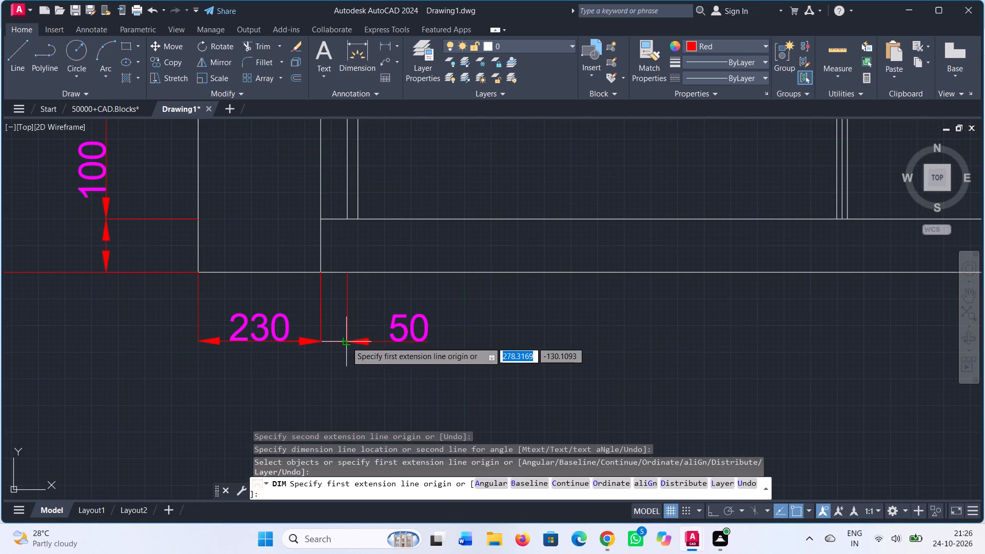
Dimension the first and second compartments' widths to the centre lines of their partitions, continuing the row below the wardrobe.
left_click(347, 274)
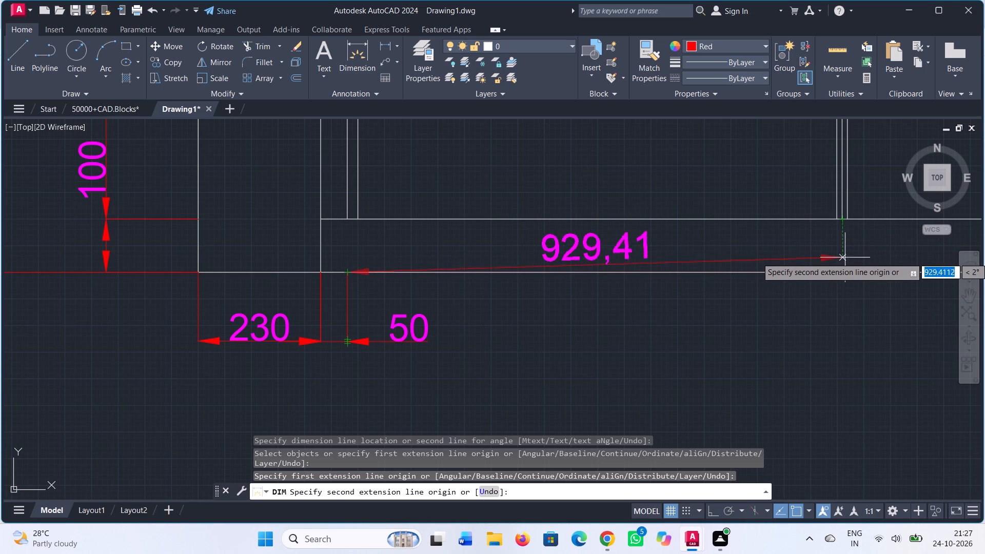
left_click(844, 271)
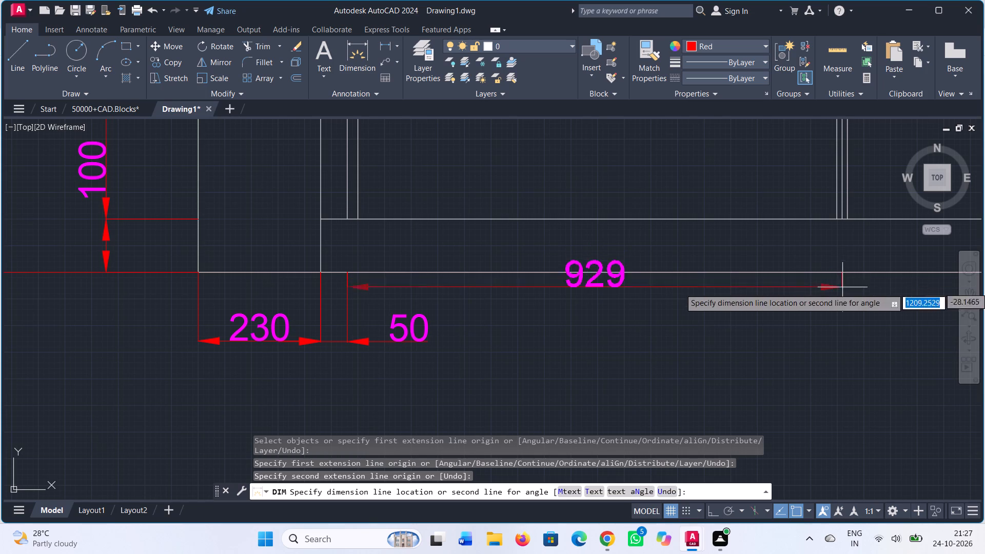
left_click(850, 343)
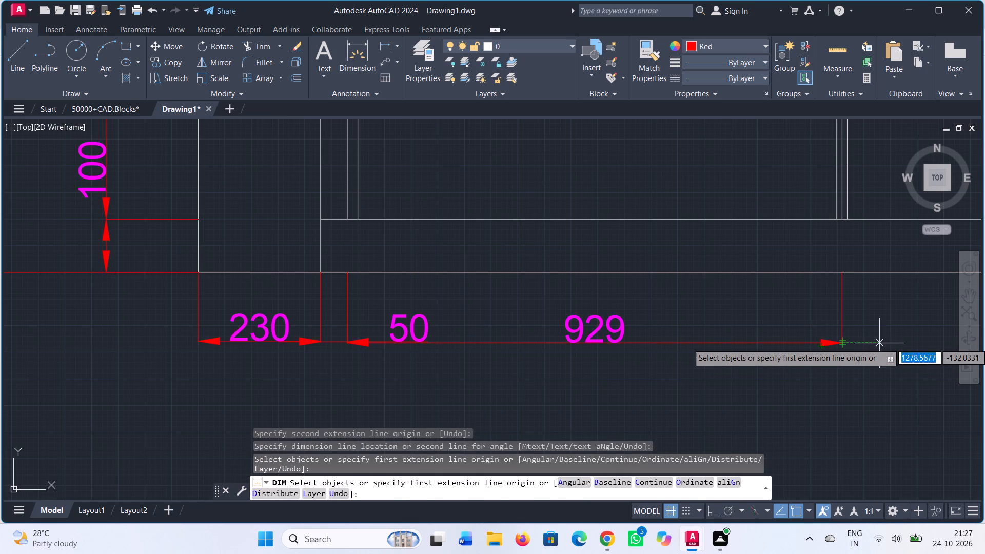
scroll(880, 343, "down", 1)
middle_click_drag(885, 343, 396, 343)
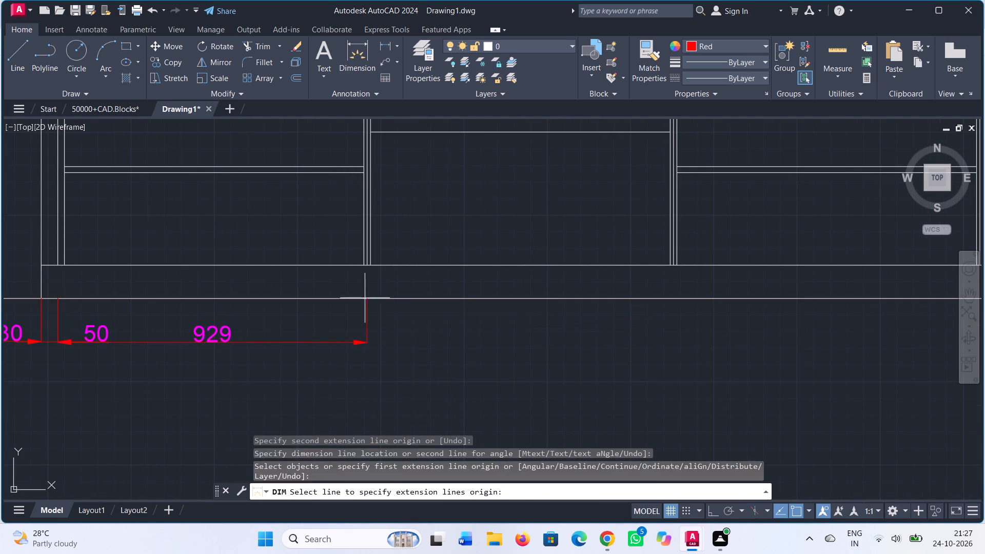
left_click(366, 298)
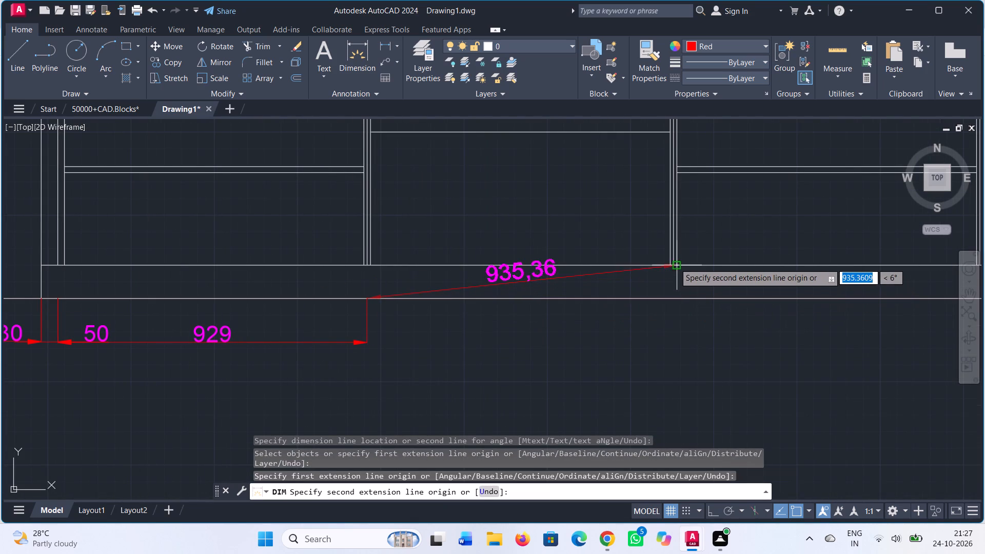
left_click(673, 298)
left_click(665, 343)
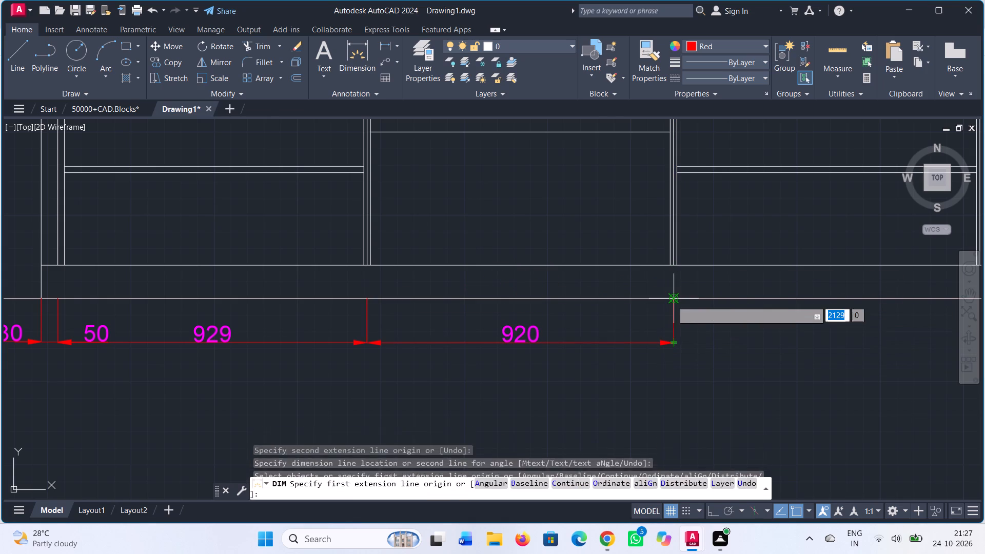
Dimension the third compartment's width to the centre line of its far partition, continuing the row below the wardrobe.
left_click(672, 299)
scroll(853, 307, "down", 1)
middle_click_drag(853, 307, 520, 307)
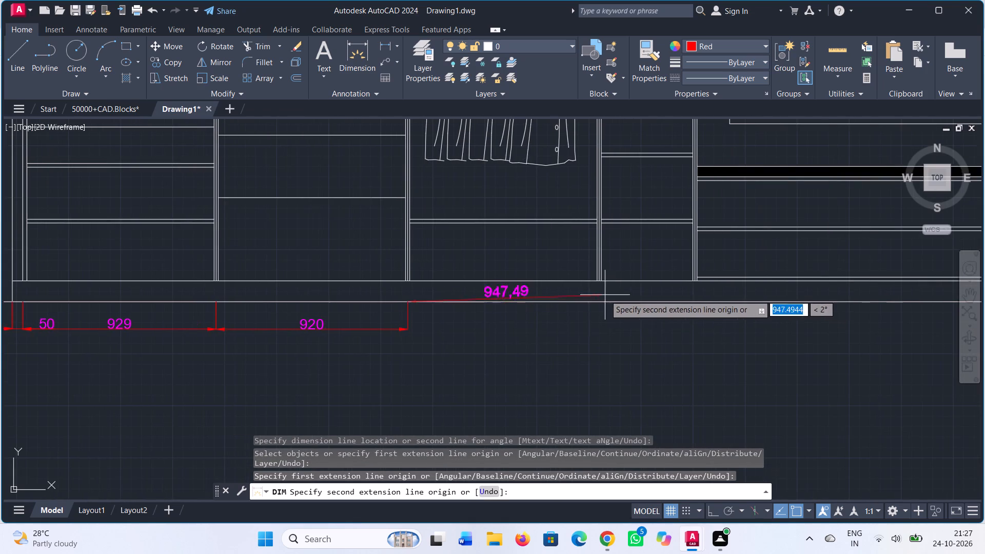
scroll(598, 292, "up", 2)
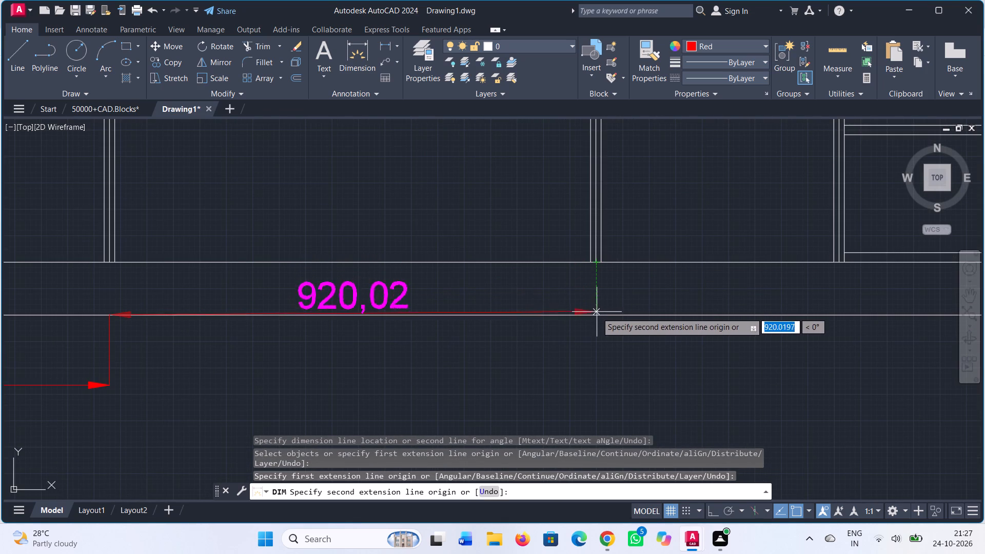
left_click(595, 315)
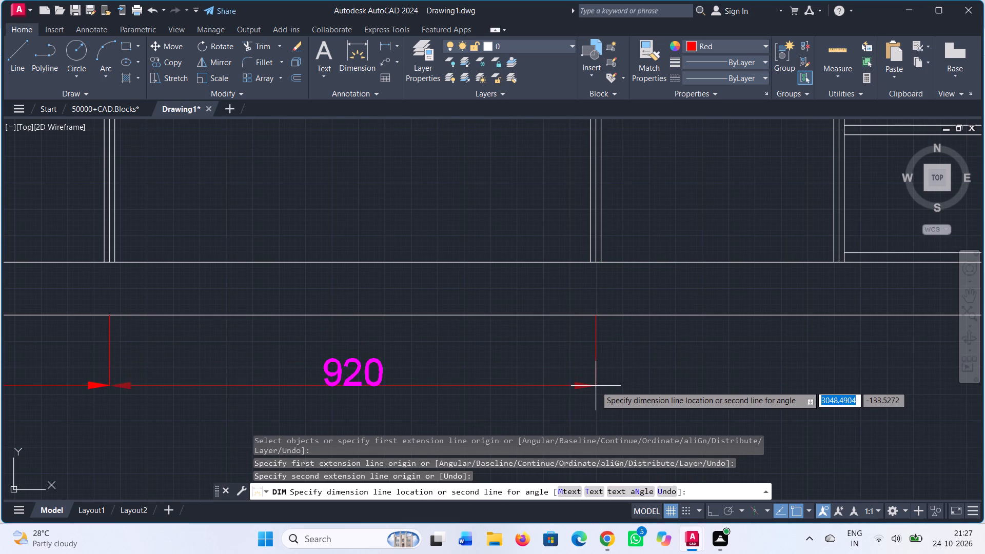
left_click(596, 385)
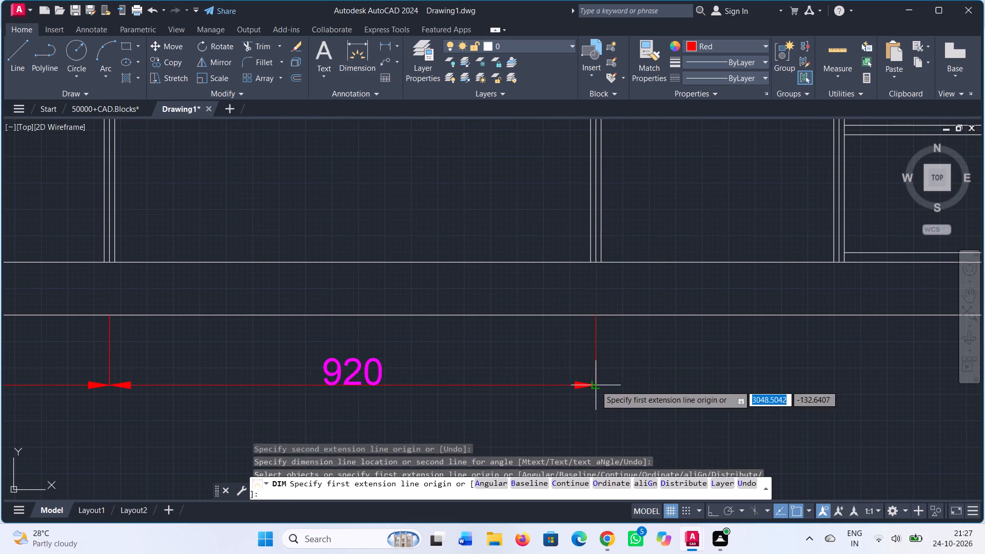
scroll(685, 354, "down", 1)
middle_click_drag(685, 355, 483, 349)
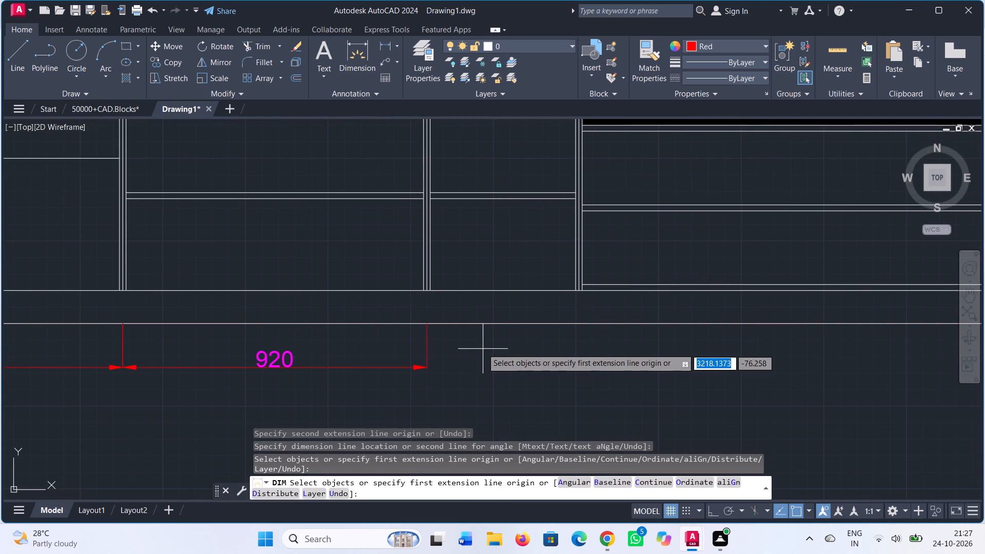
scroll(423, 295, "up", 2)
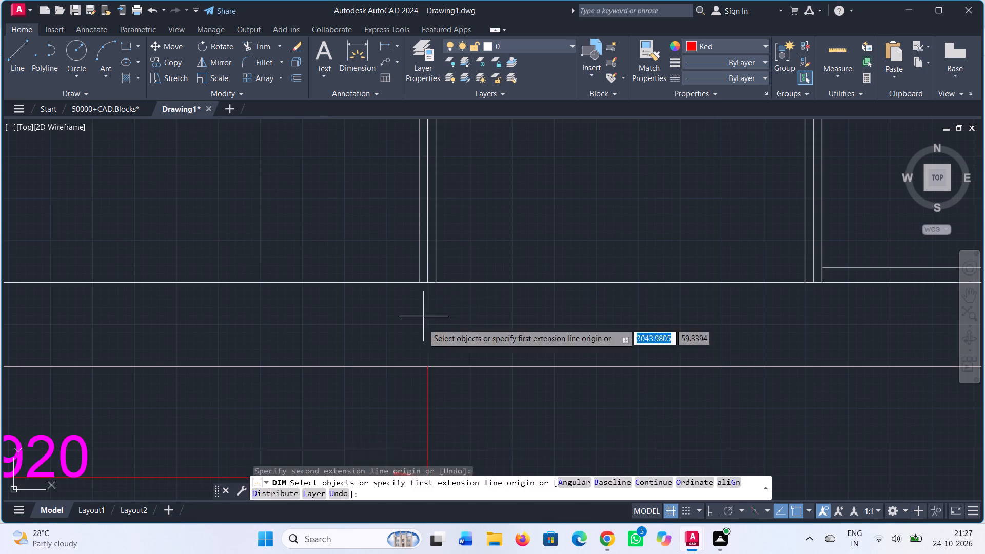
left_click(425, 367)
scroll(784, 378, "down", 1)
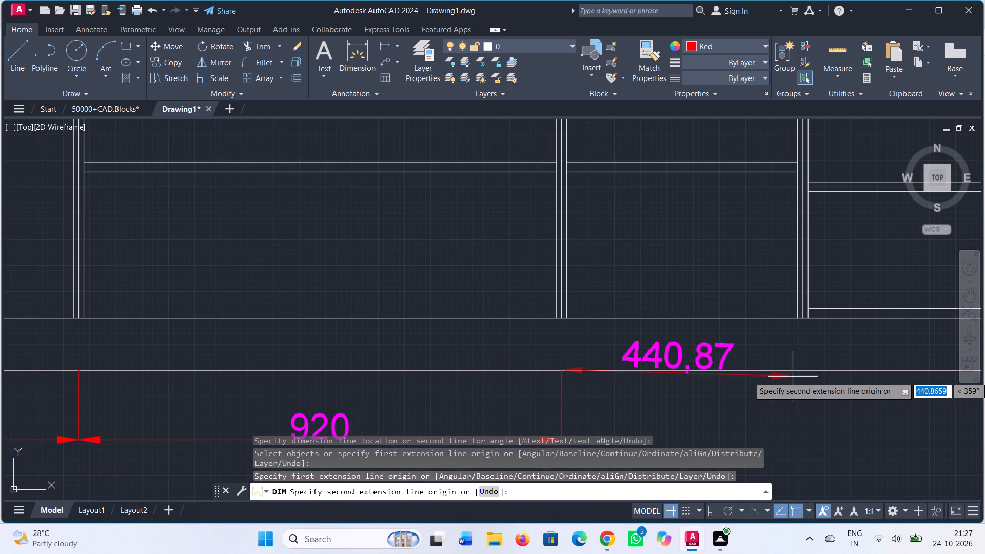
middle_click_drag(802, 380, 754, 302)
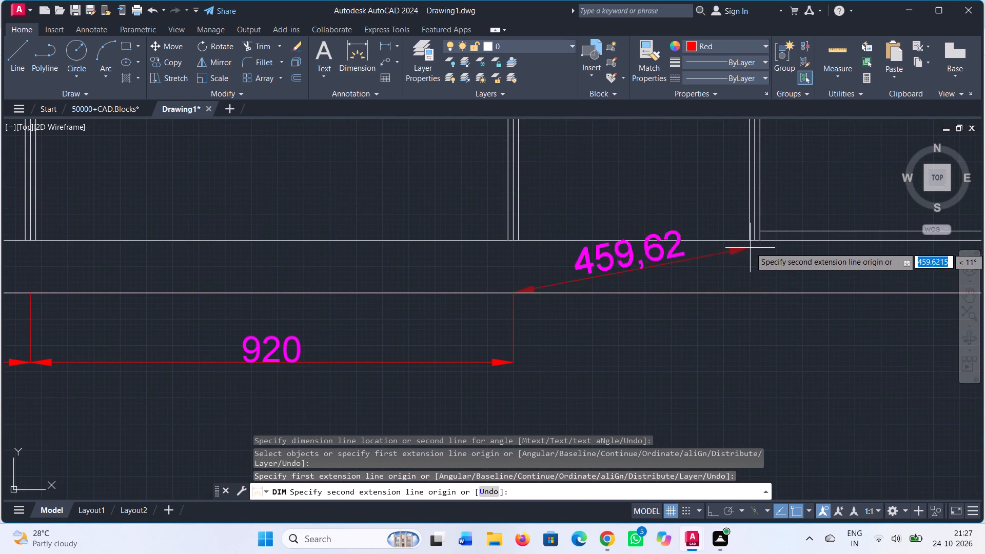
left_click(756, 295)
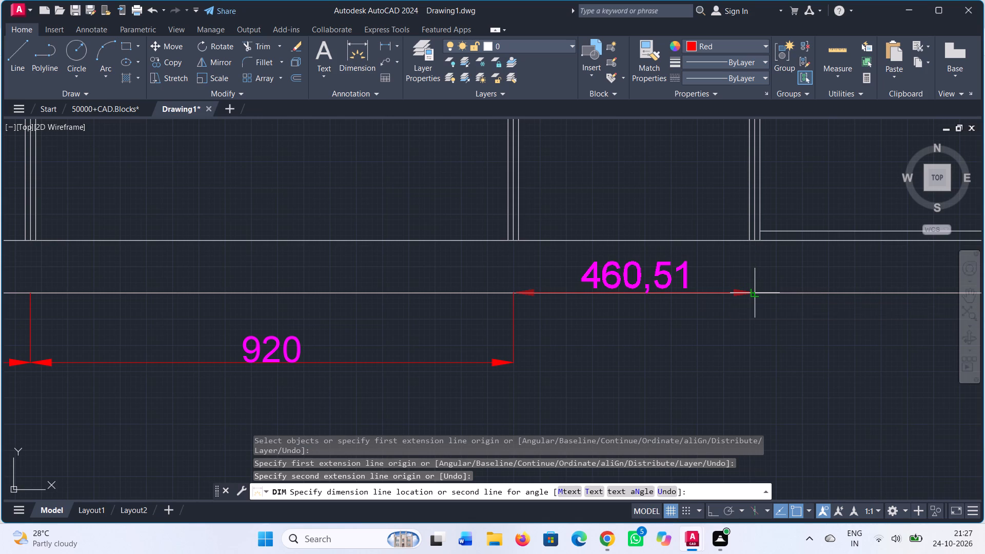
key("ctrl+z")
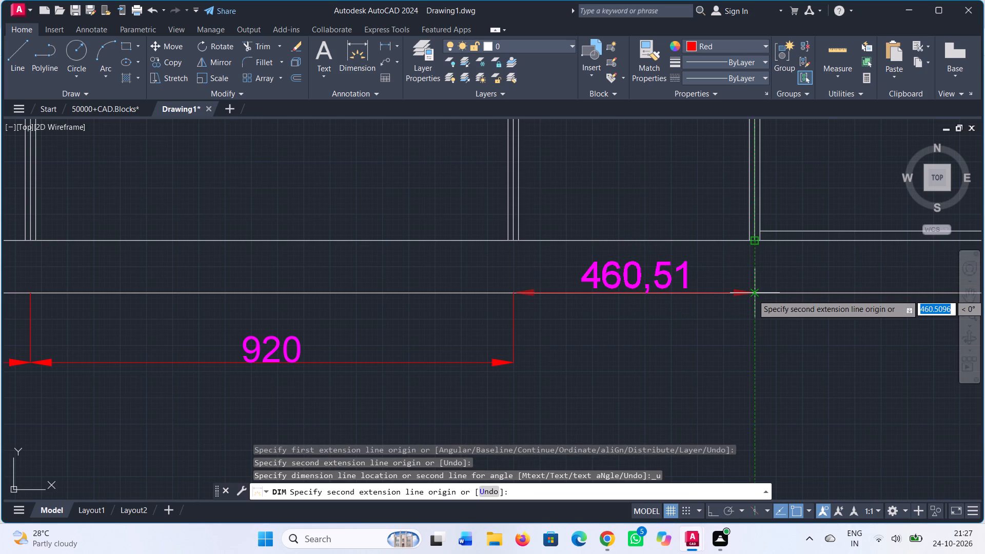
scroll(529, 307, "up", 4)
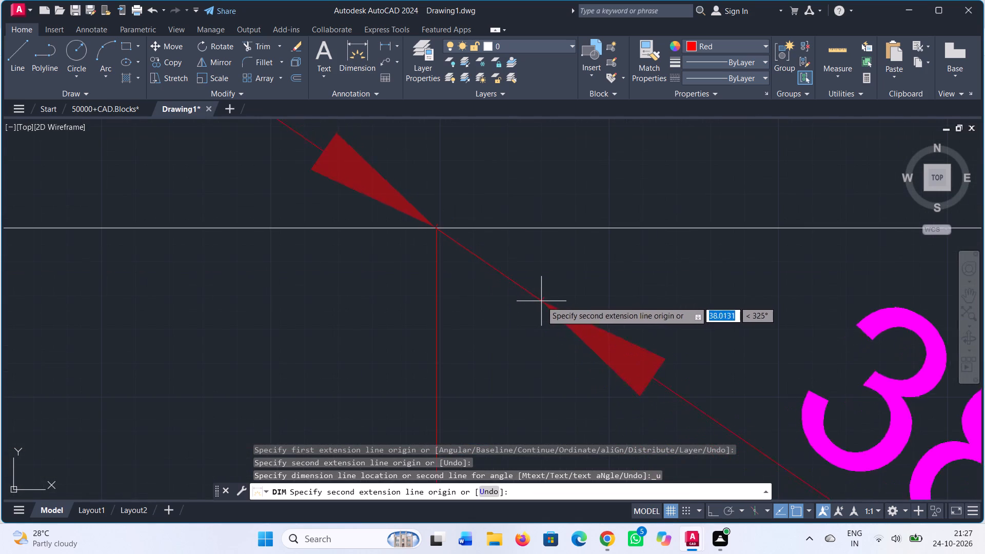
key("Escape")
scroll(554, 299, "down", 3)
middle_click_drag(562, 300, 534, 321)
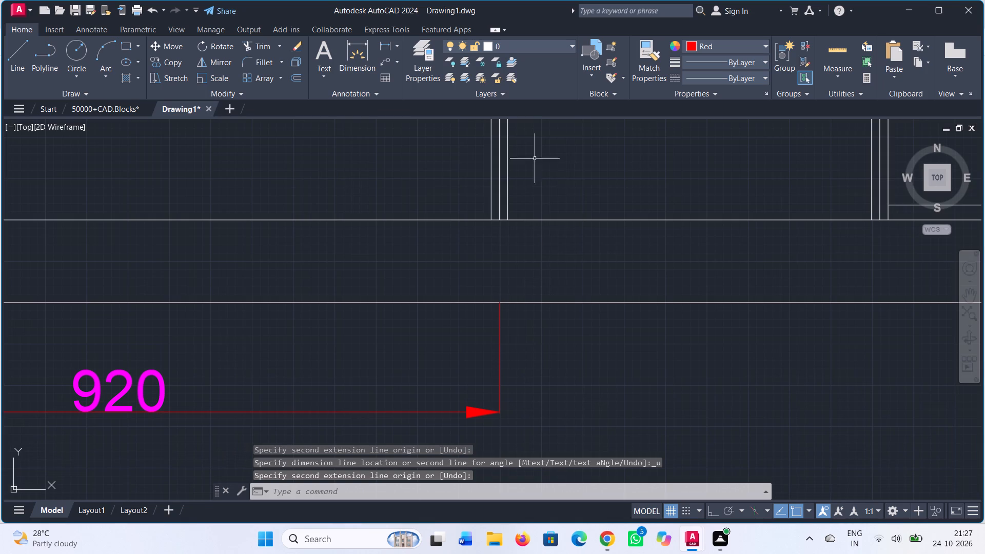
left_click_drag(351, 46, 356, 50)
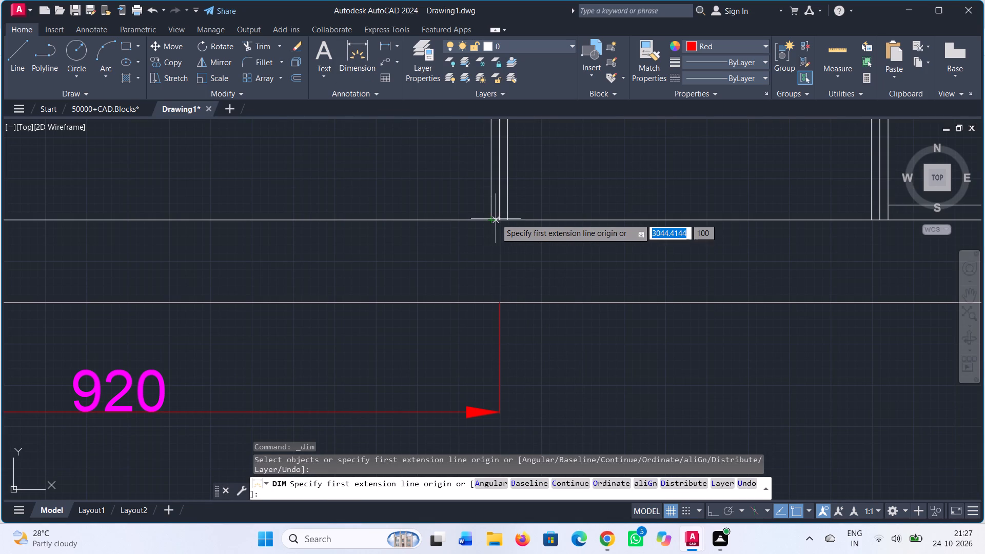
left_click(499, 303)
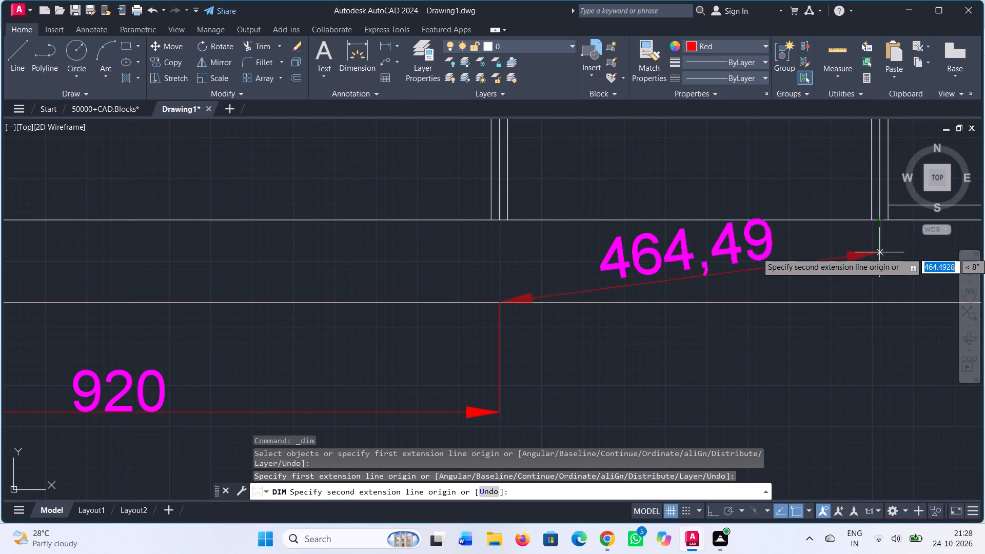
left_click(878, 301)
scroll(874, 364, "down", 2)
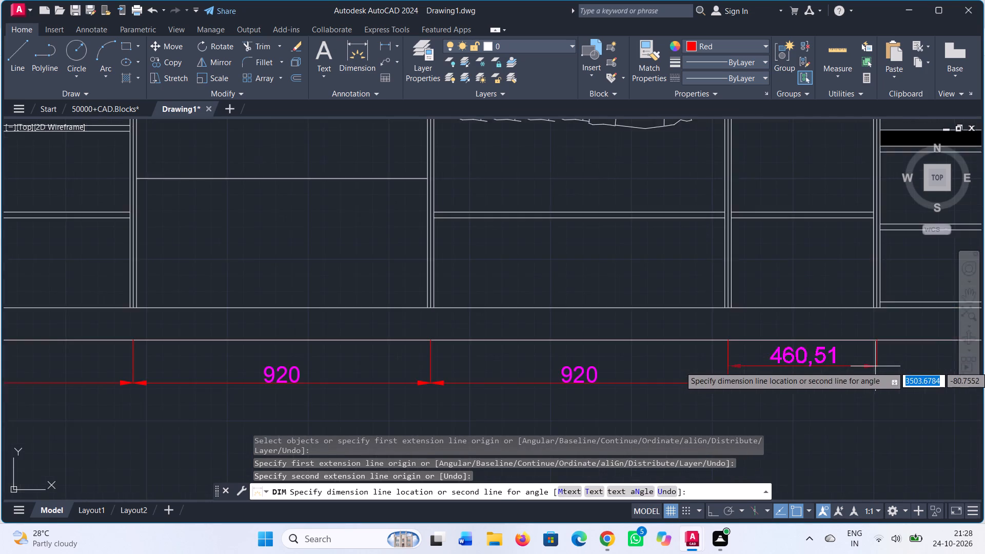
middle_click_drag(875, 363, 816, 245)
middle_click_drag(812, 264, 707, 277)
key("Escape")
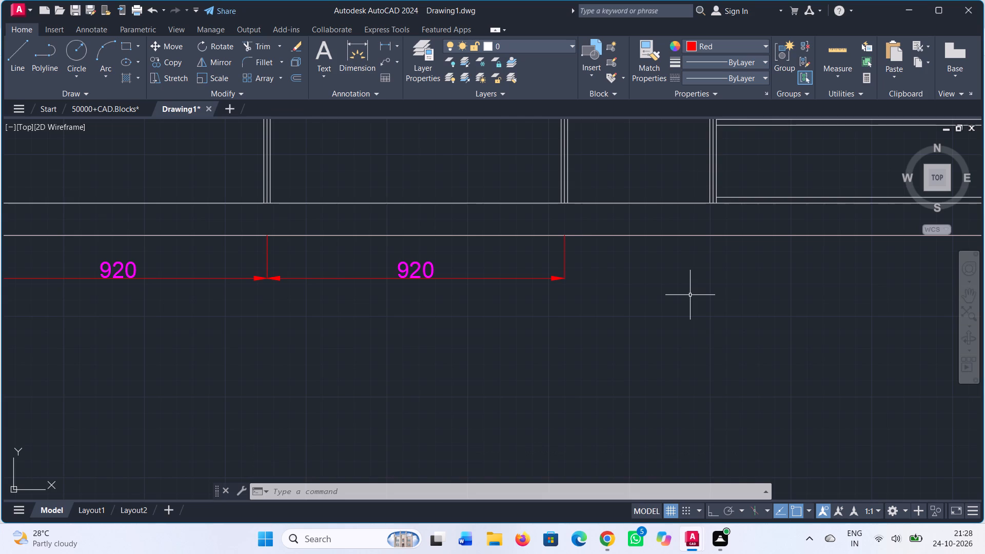
Dimension the fourth compartment's width from the third partition's centre line to the near face of the next partition, aligned with the row.
middle_click_drag(690, 295, 644, 309)
scroll(666, 227, "up", 2)
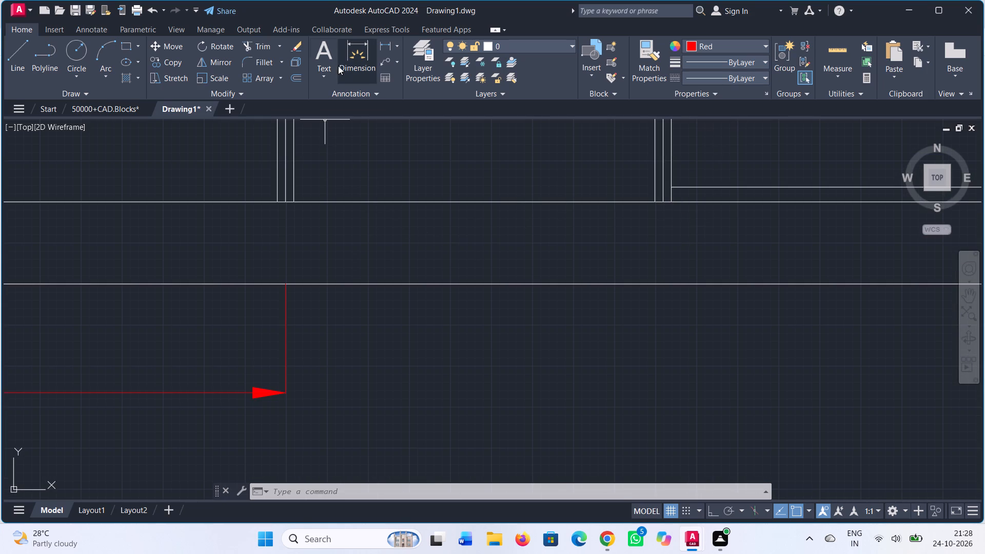
left_click(344, 58)
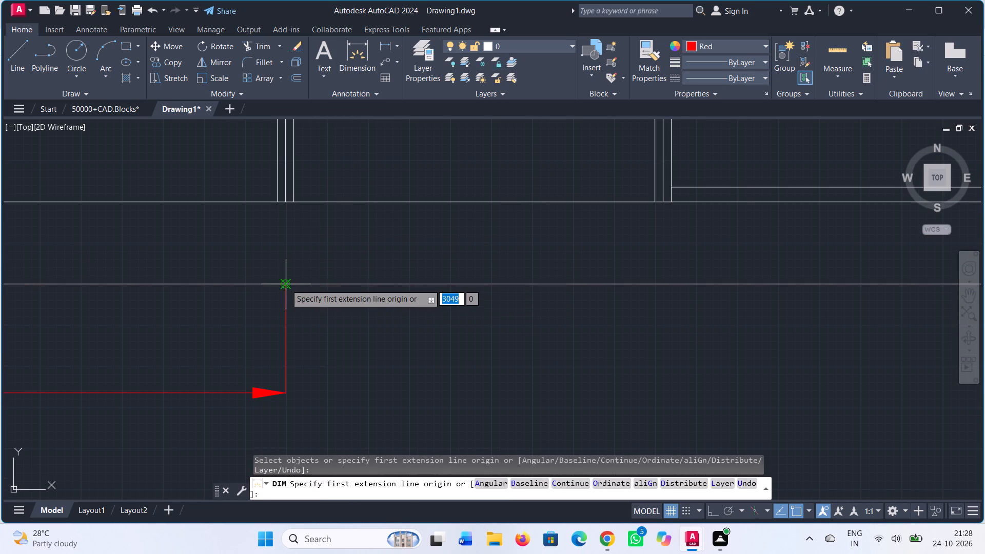
left_click(286, 284)
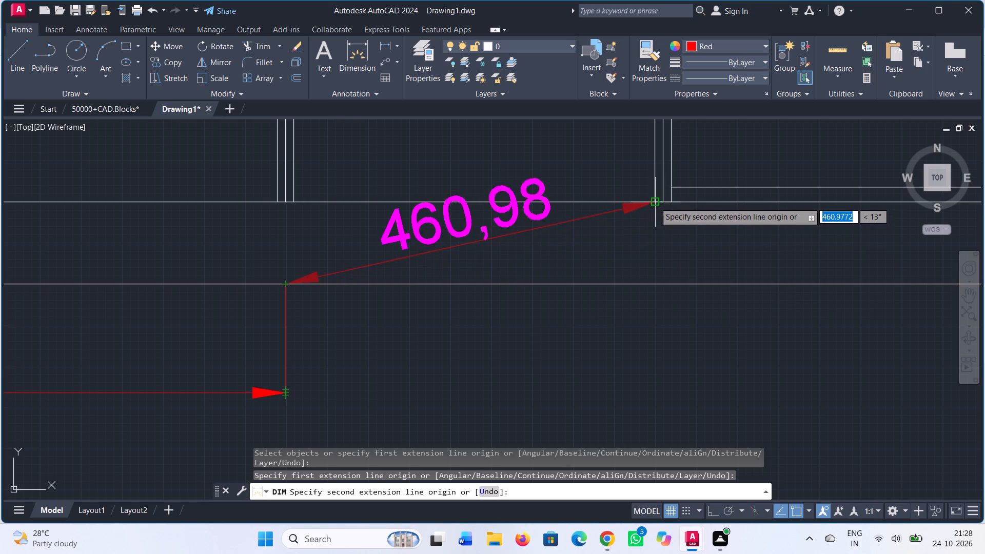
left_click(656, 284)
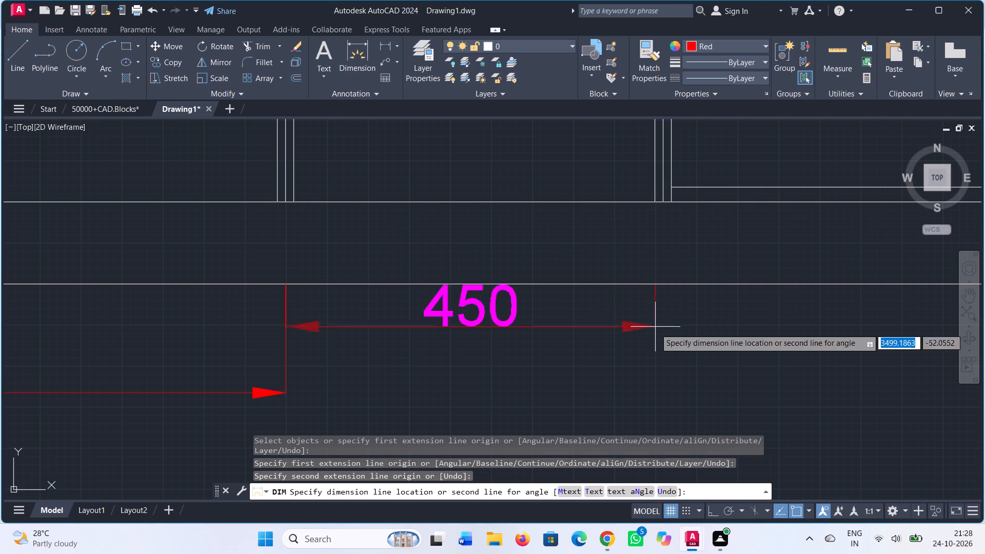
left_click(663, 392)
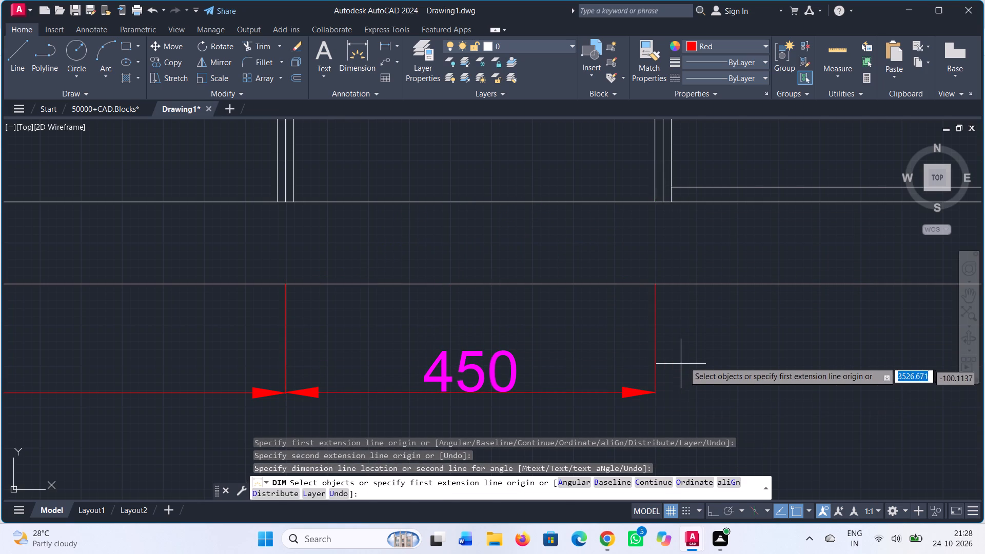
Dimension the framed fifth compartment's width from the near face of its left partition to its right inner edge, continuing the row.
middle_click_drag(713, 355, 591, 326)
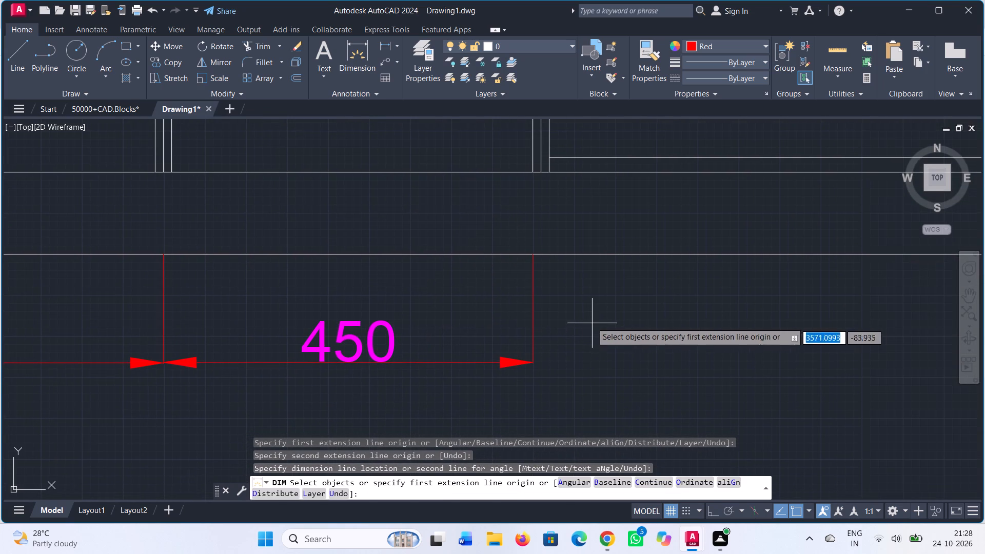
middle_click_drag(543, 309, 439, 287)
scroll(614, 321, "down", 3)
middle_click_drag(640, 325, 461, 317)
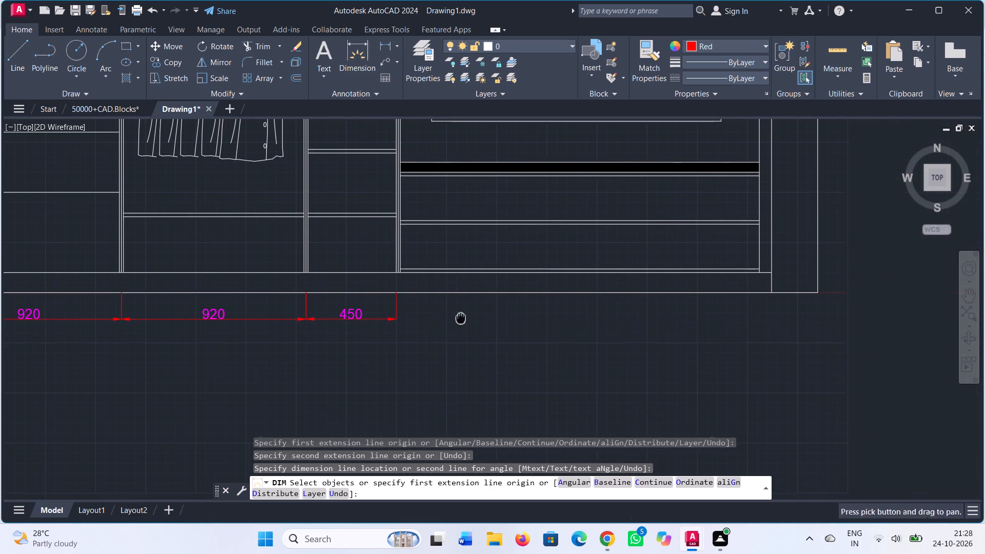
scroll(382, 273, "up", 2)
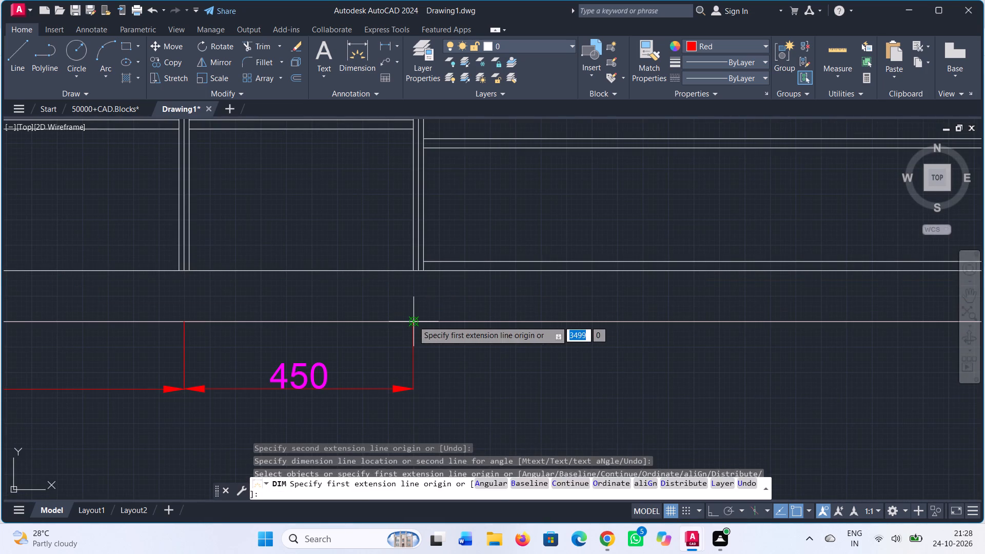
left_click_drag(414, 322, 423, 326)
scroll(882, 361, "down", 1)
middle_click_drag(898, 358, 625, 308)
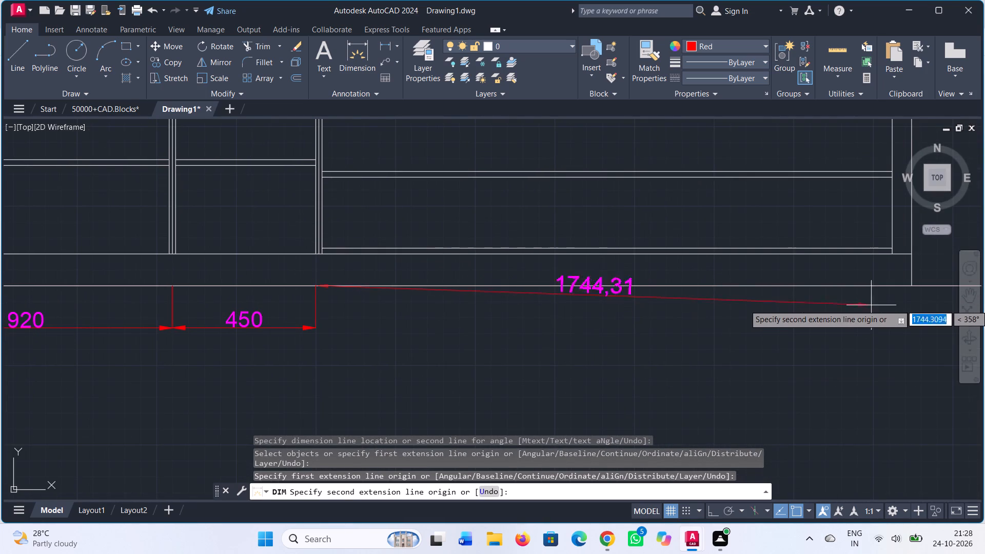
middle_click_drag(897, 301, 766, 300)
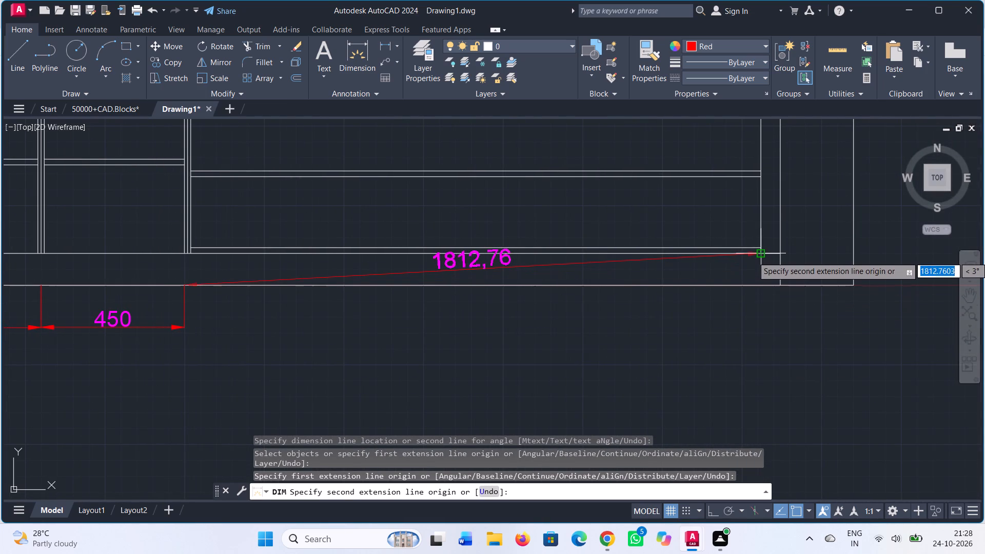
left_click(762, 285)
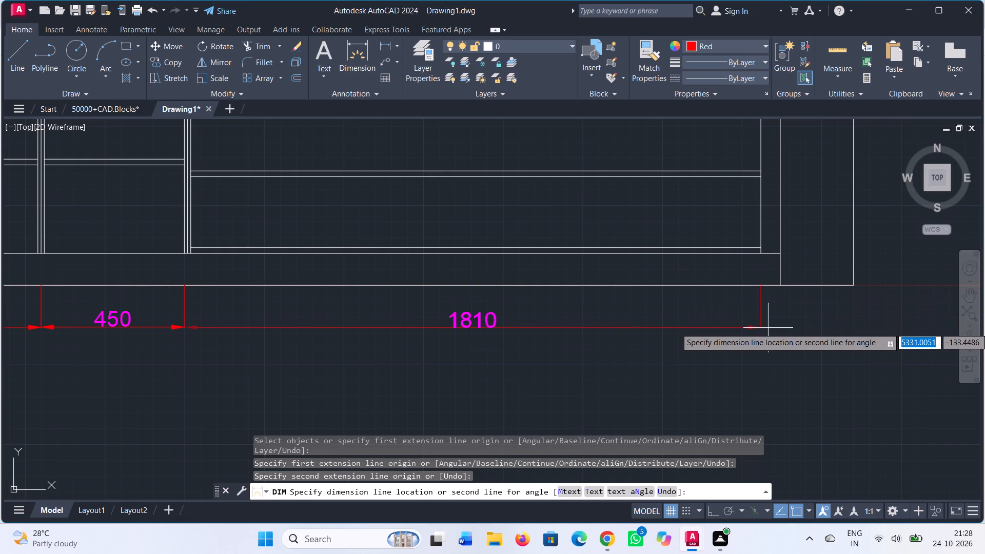
left_click(768, 327)
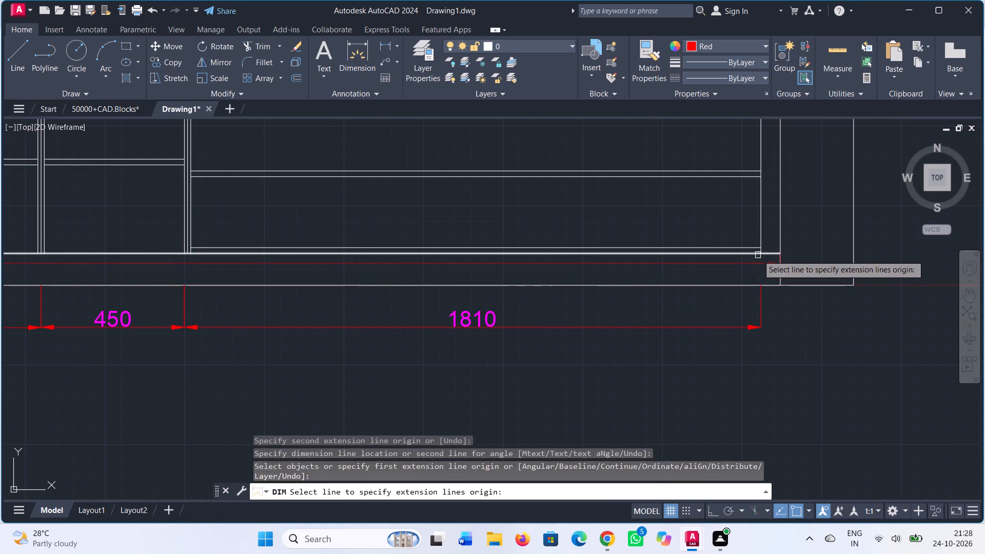
Dimension the narrow gap between the fifth compartment and the right side strip, aligned with the row of widths.
left_click(763, 288)
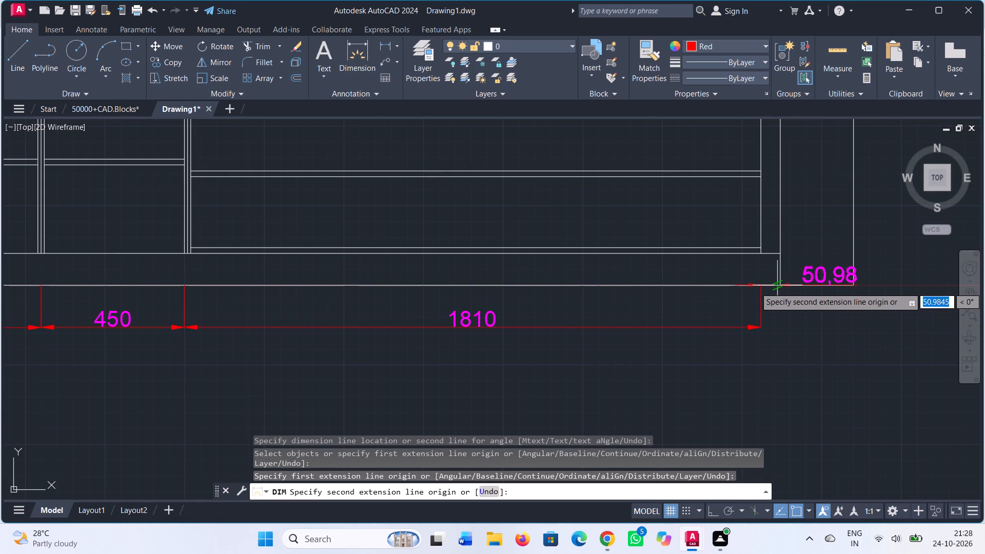
left_click(783, 287)
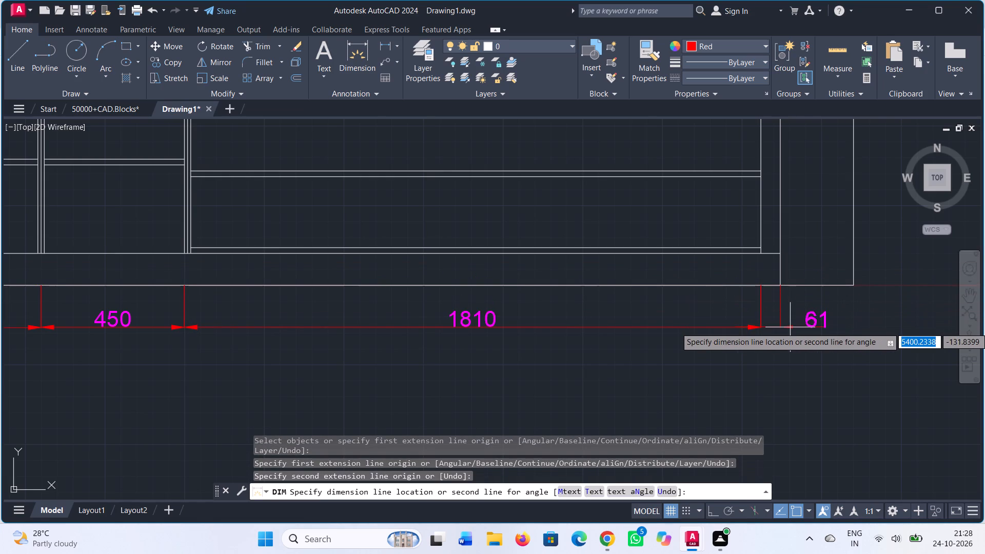
left_click(789, 327)
Dimension the right side strip's width, placed about 193 below the bottom edge, just under the row of widths.
left_click(782, 283)
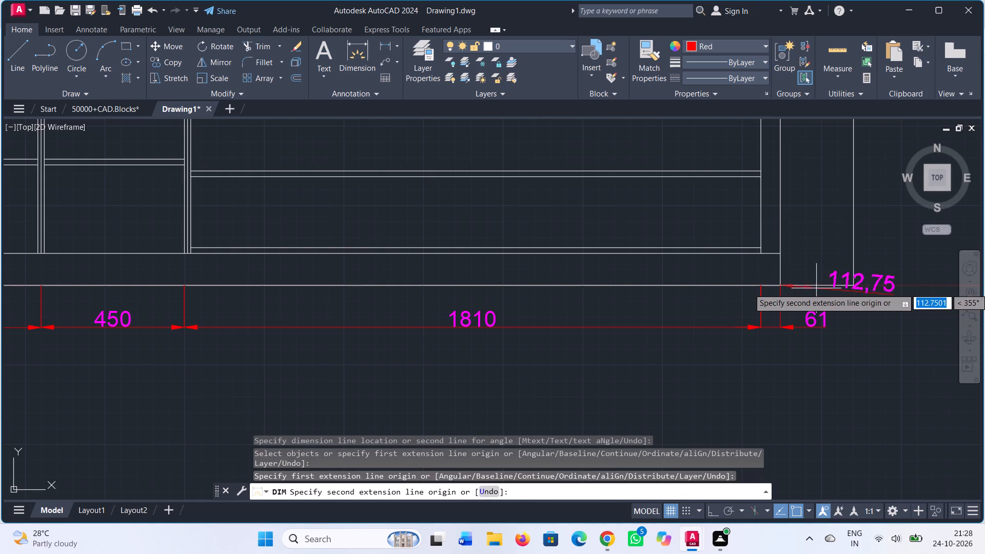
left_click(857, 287)
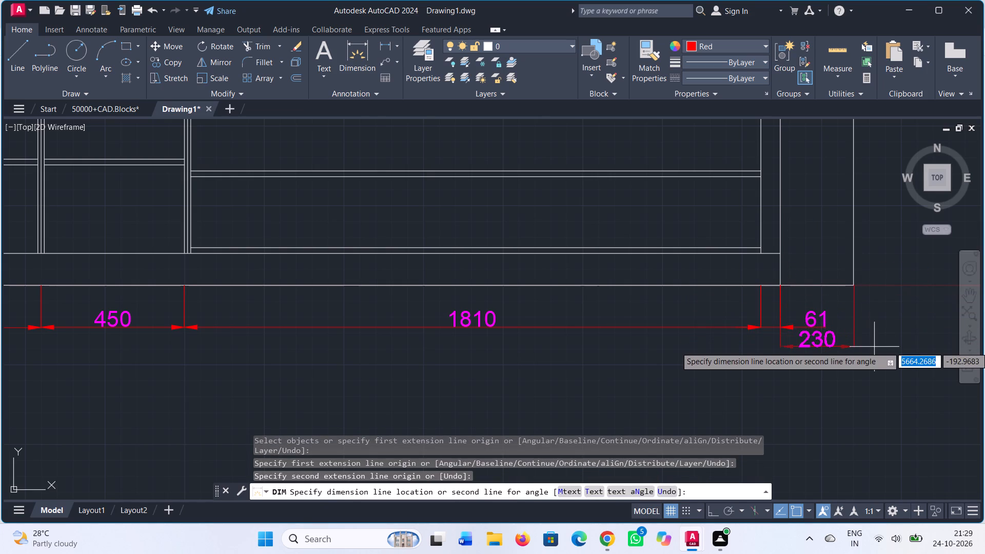
left_click(874, 347)
key("Escape")
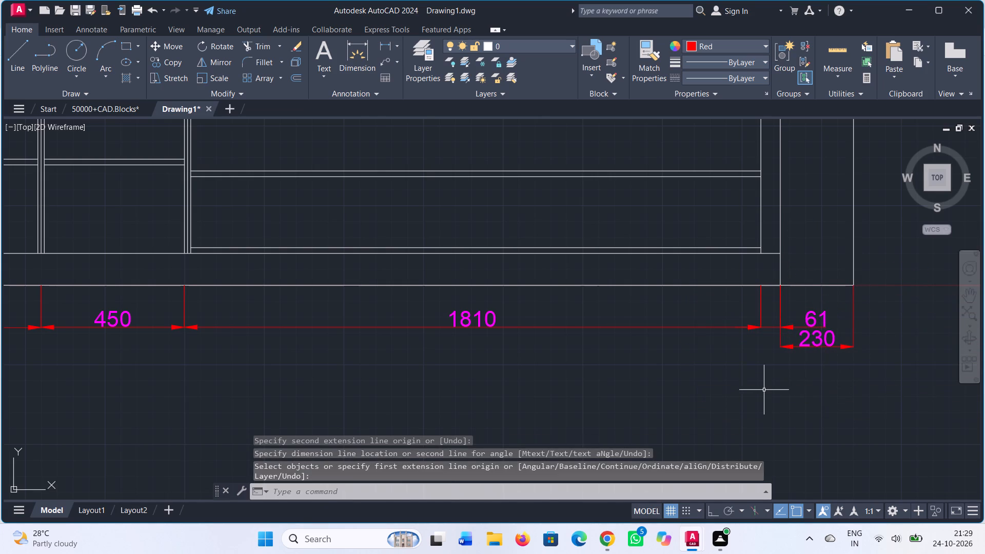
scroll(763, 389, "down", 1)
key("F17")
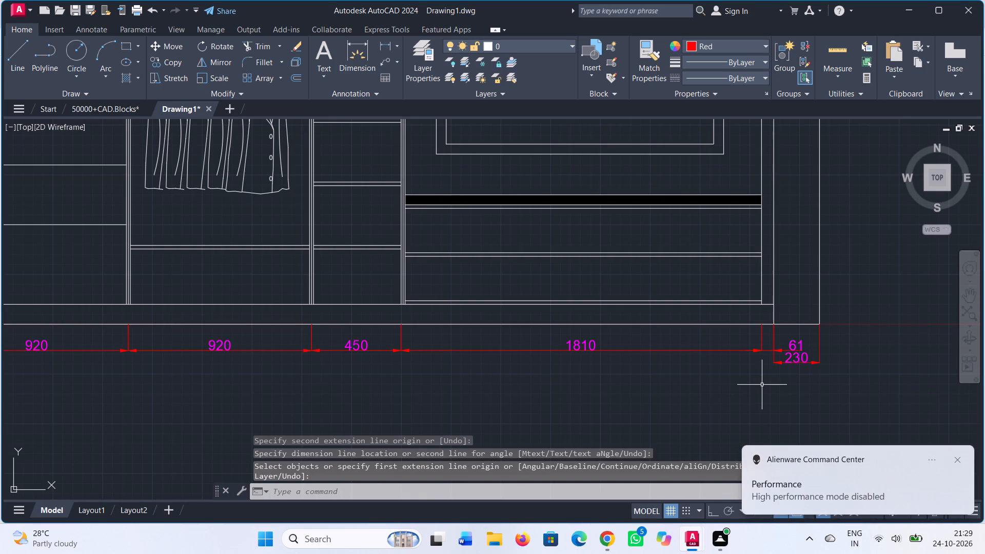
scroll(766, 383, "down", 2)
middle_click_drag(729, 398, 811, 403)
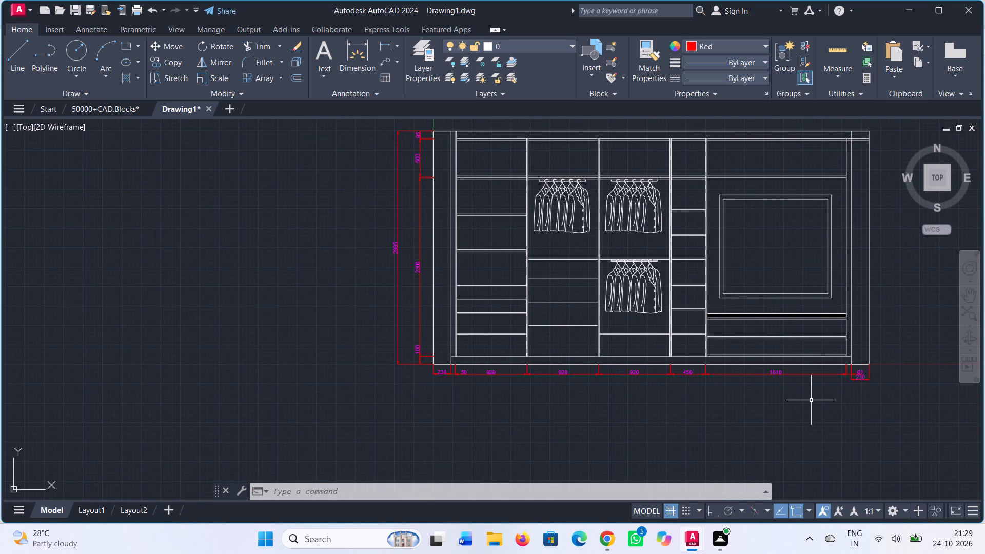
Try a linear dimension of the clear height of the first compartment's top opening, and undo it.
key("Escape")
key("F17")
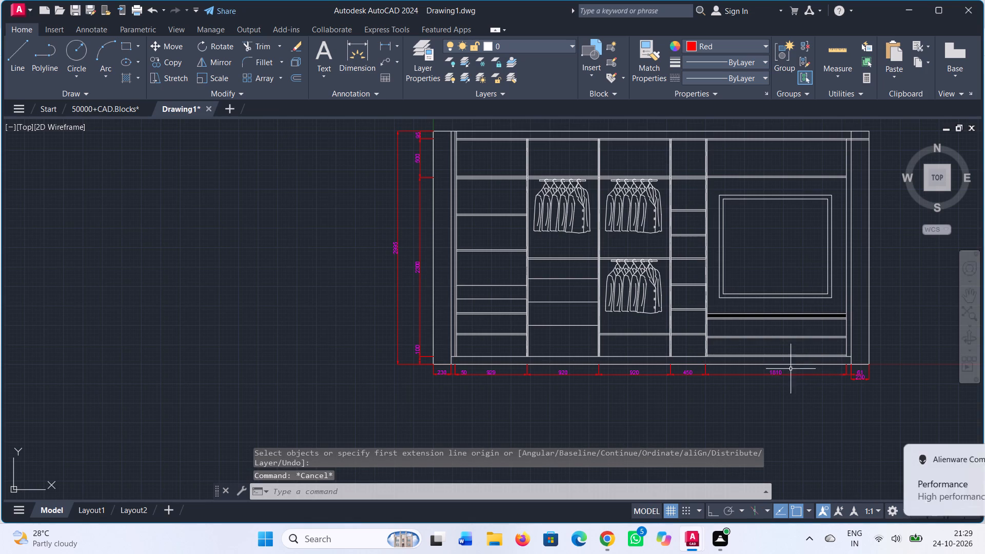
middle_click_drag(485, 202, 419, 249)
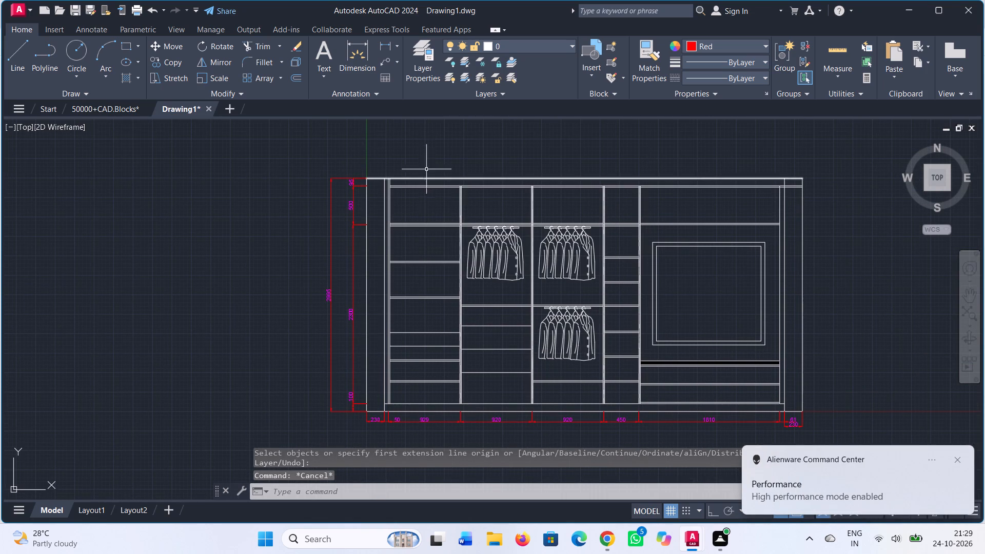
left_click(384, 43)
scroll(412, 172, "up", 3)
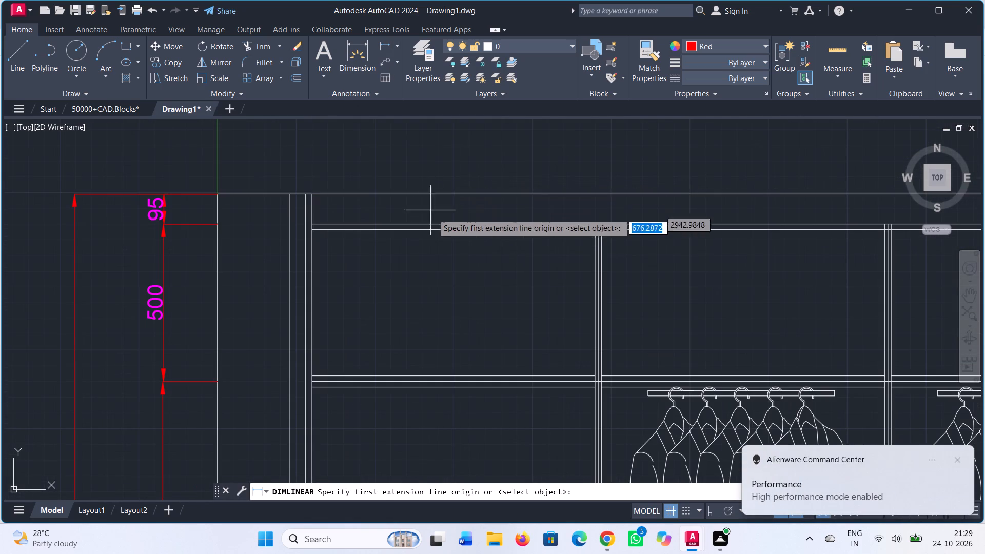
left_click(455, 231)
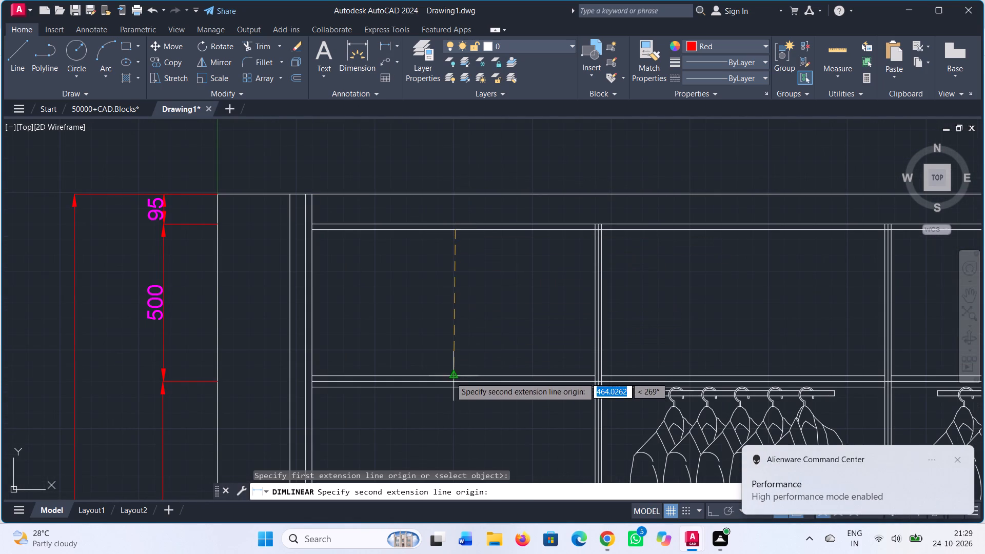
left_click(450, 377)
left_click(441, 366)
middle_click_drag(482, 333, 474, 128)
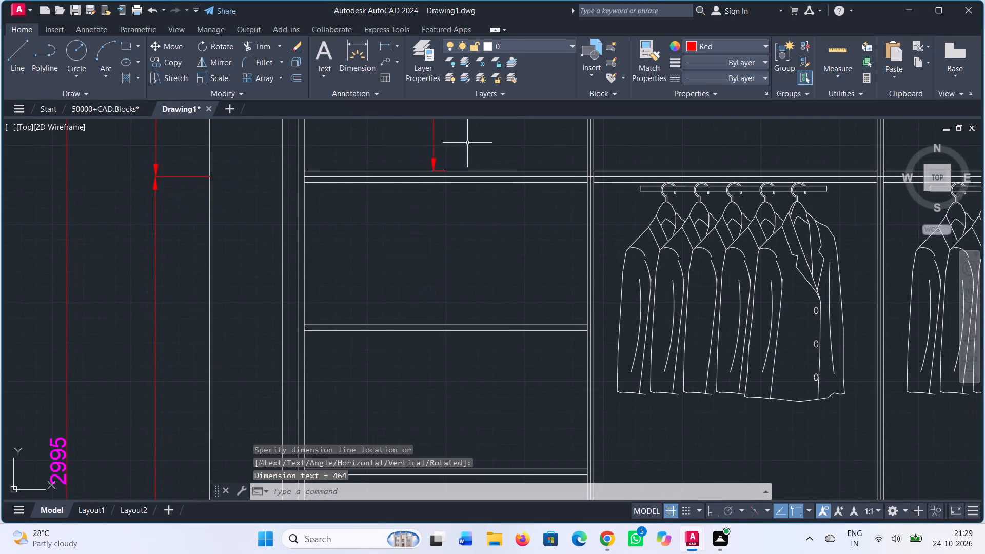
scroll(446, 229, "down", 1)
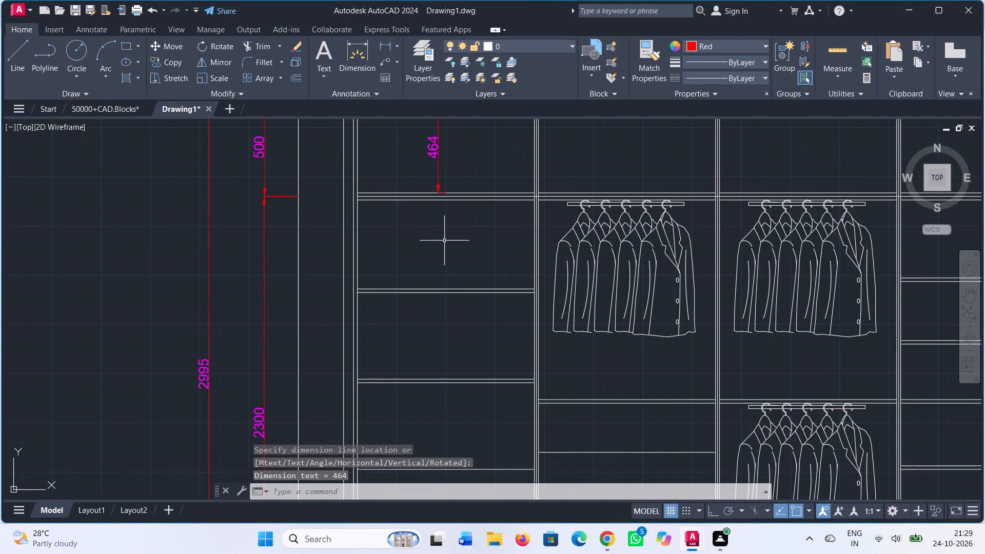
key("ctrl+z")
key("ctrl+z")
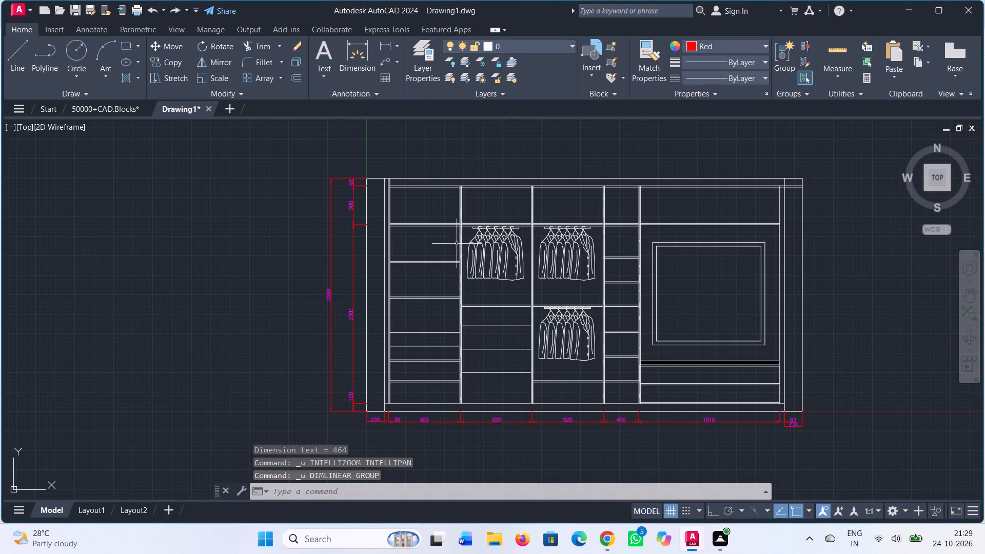
Dimension the first compartment's top opening vertically, from the top board's underside to the upper face of the board below.
left_click(358, 51)
scroll(442, 225, "up", 3)
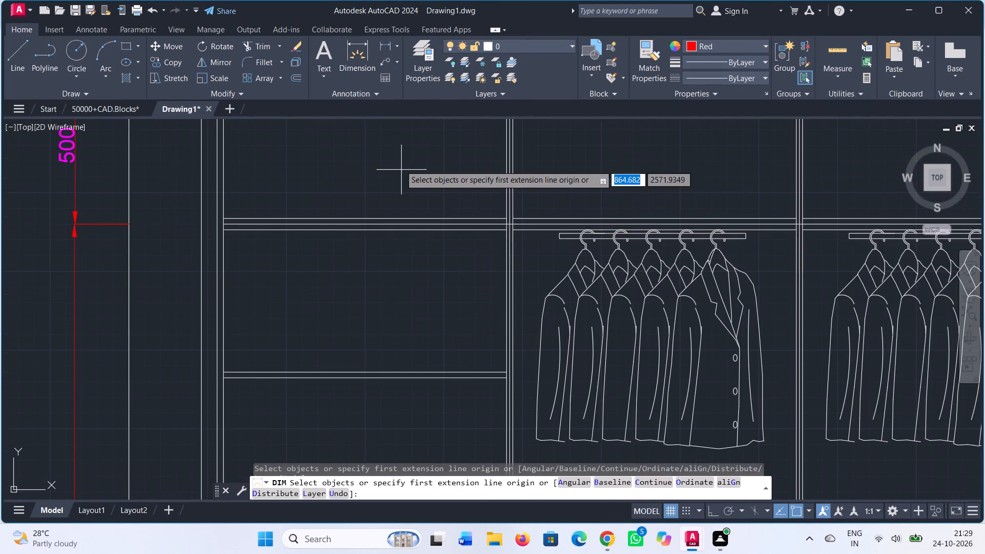
middle_click_drag(397, 132, 406, 242)
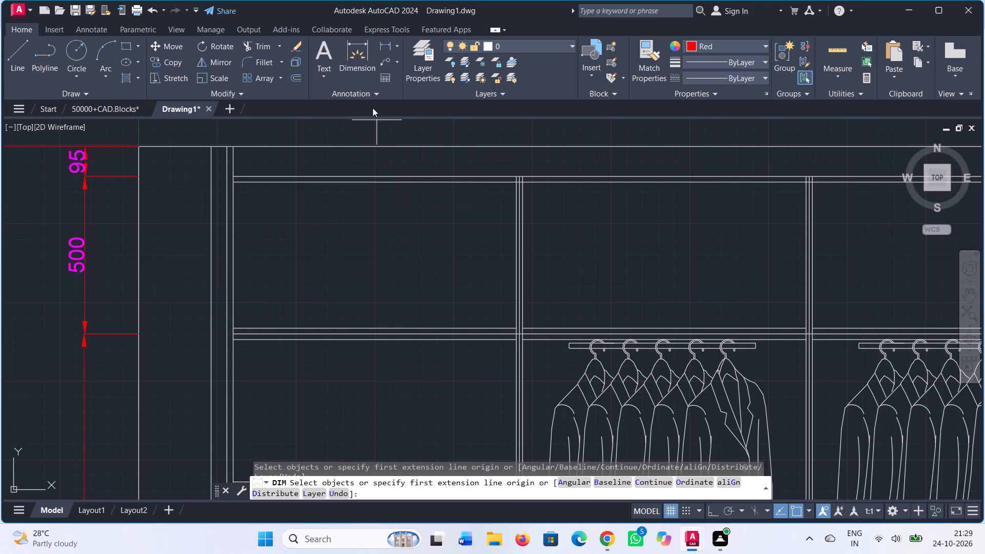
left_click(386, 44)
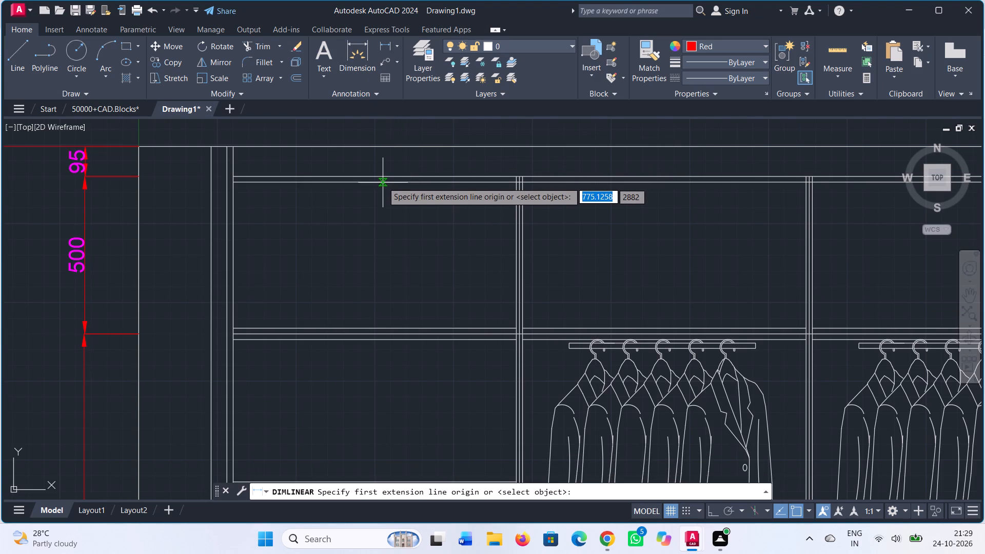
left_click(383, 182)
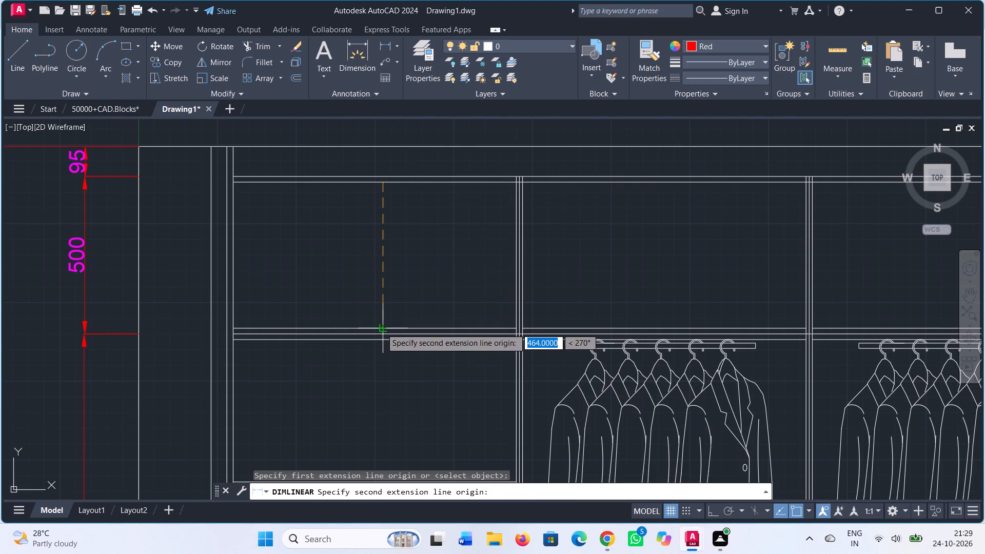
left_click(381, 328)
left_click(381, 327)
With Ortho on, dimension the clear height of the first compartment's second opening down to the next shelf, in line with the dimension above.
middle_click_drag(403, 302, 423, 195)
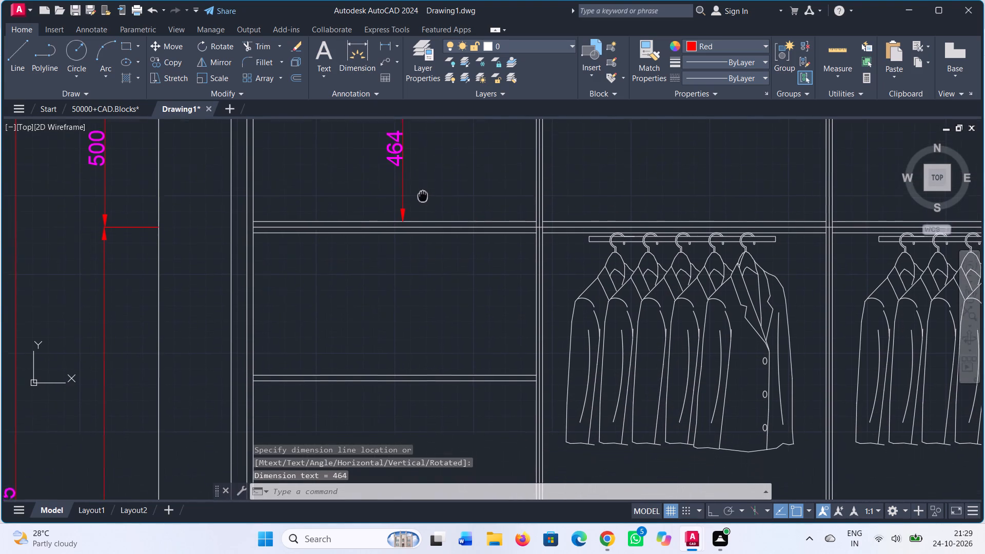
middle_click_drag(423, 195, 421, 193)
left_click(382, 45)
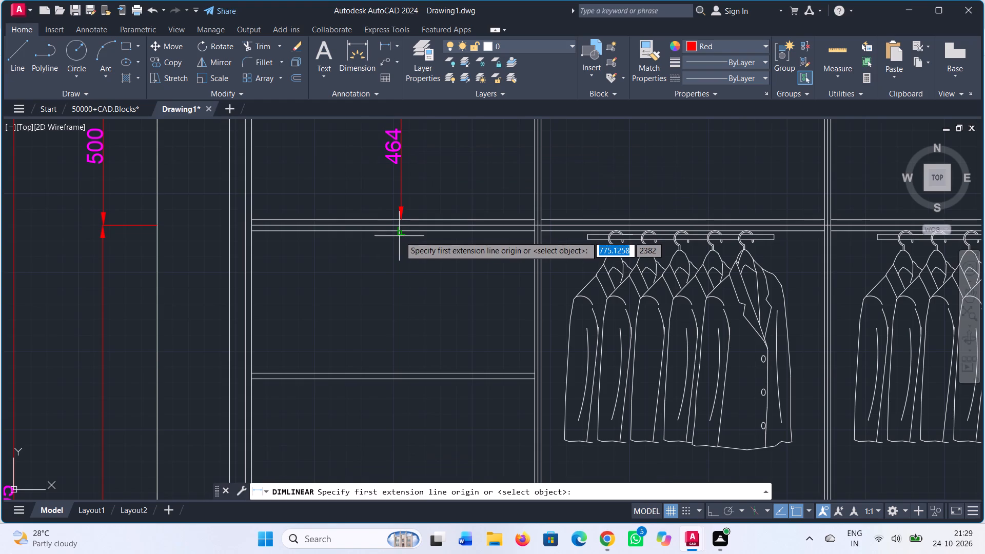
left_click(400, 232)
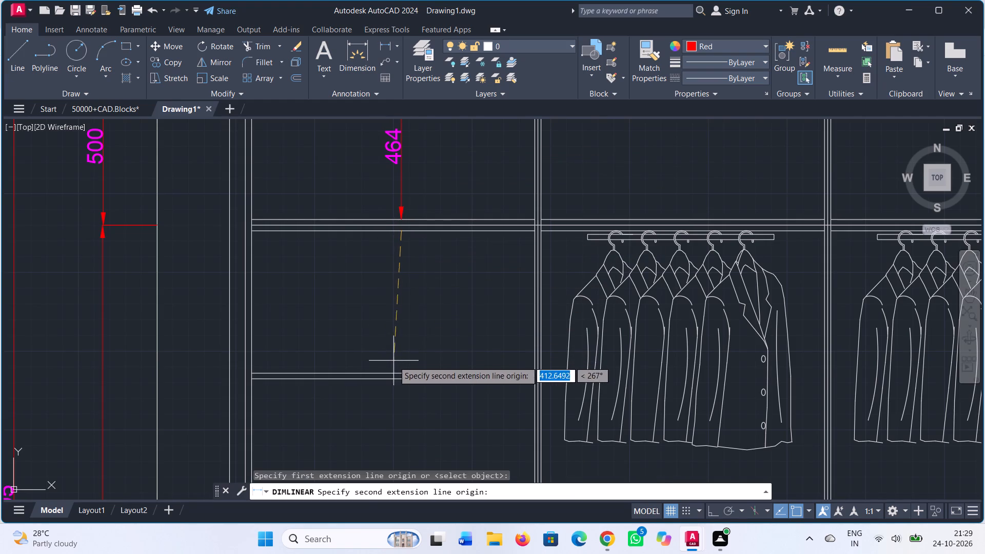
left_click(708, 517)
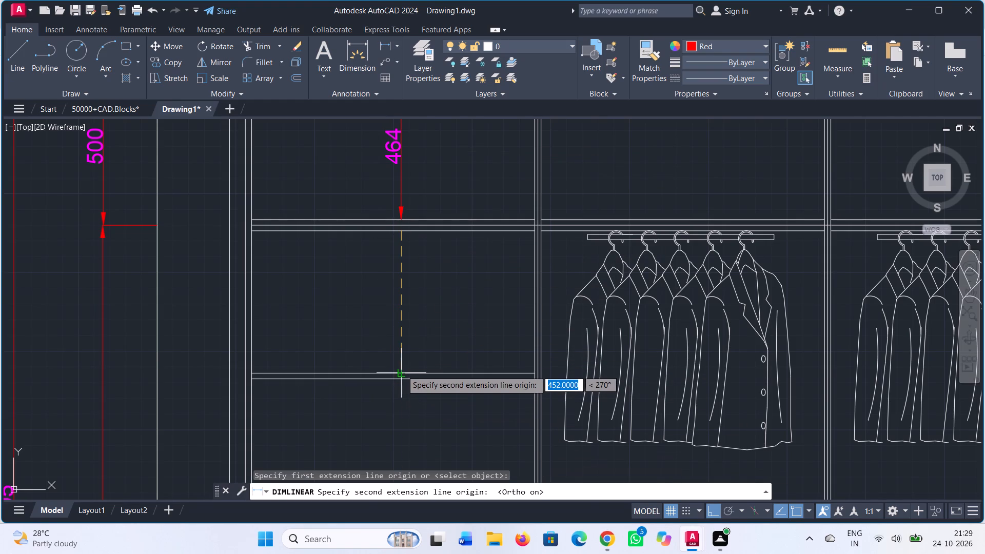
left_click(402, 372)
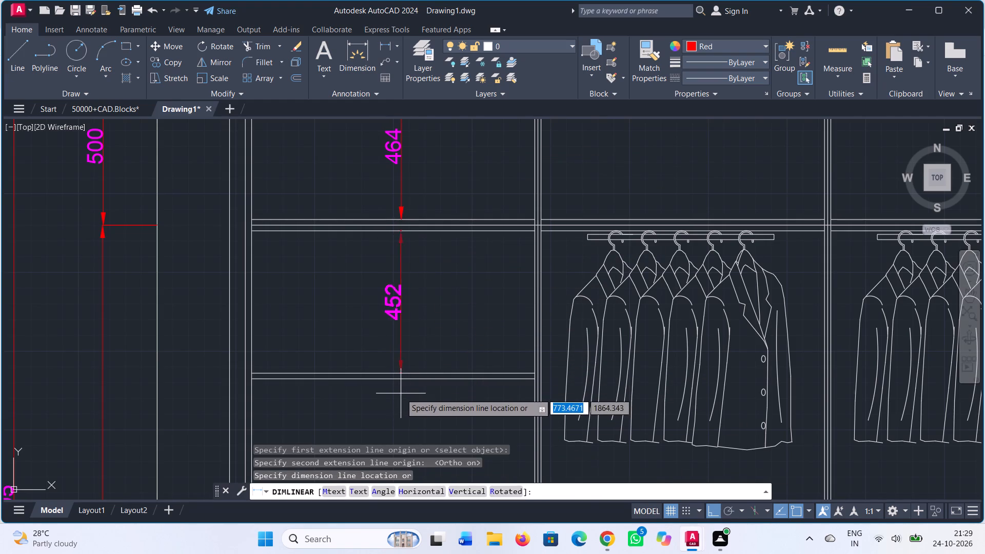
left_click(398, 378)
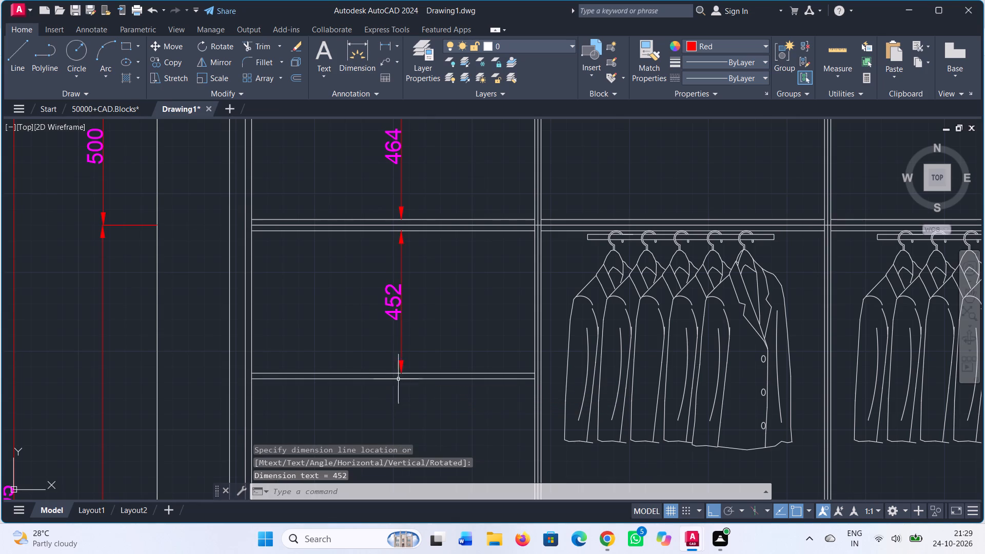
Dimension the clear height of the first compartment's third opening, between its two upper shelves, continuing the same vertical line.
left_click(386, 43)
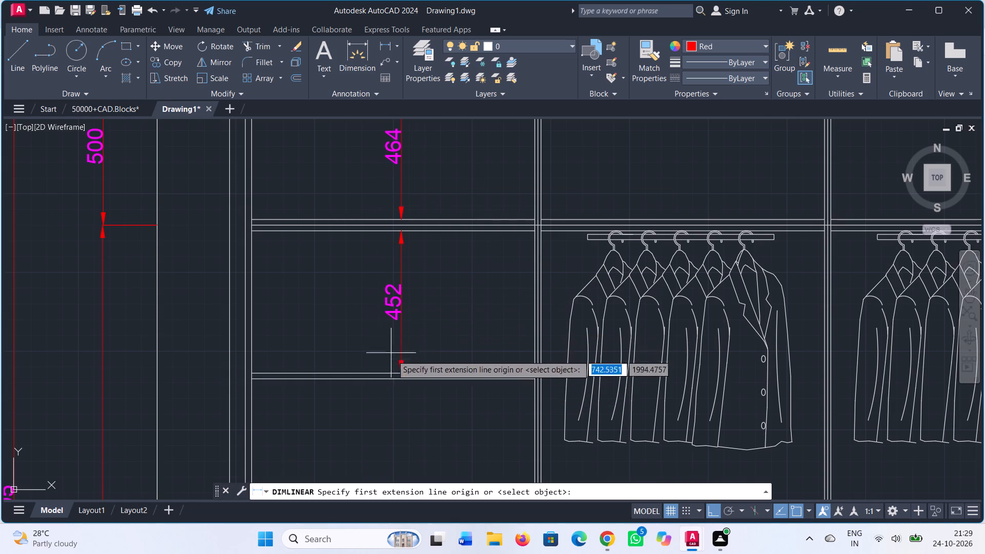
scroll(399, 383, "up", 1)
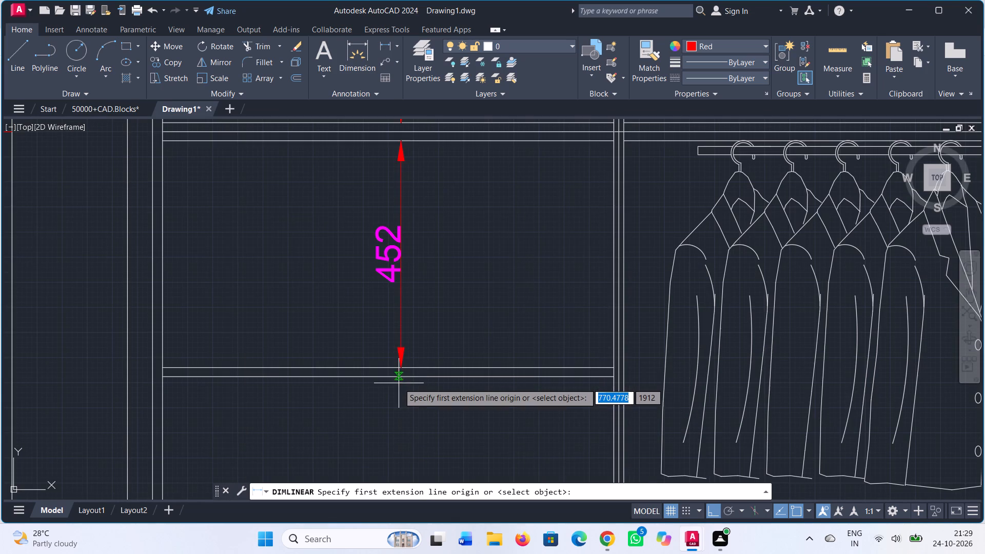
left_click(401, 379)
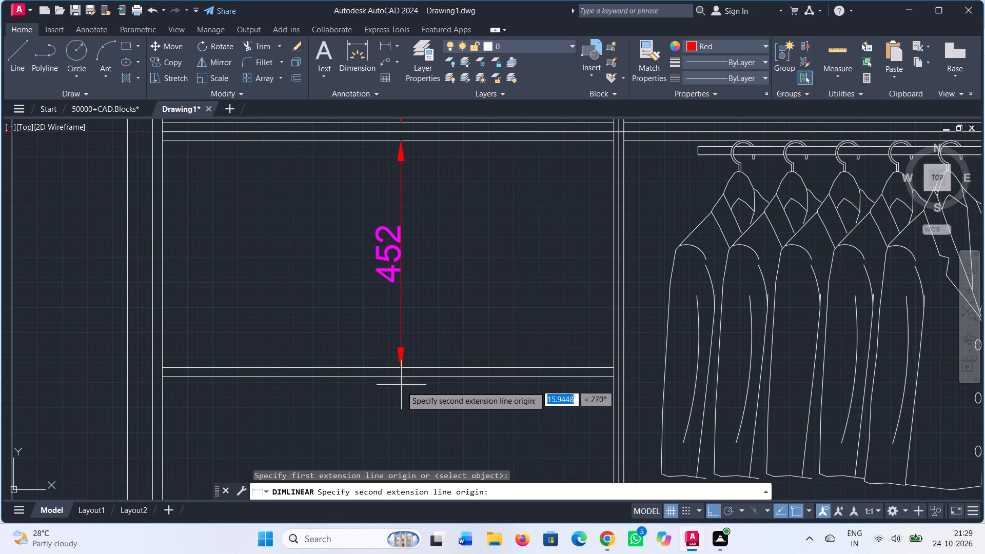
scroll(402, 410, "down", 2)
middle_click_drag(408, 400, 437, 156)
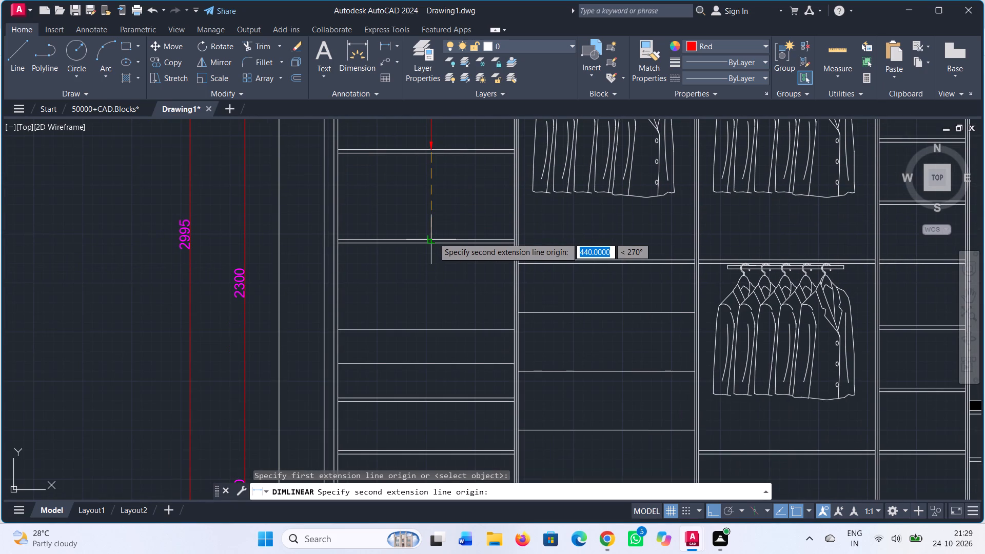
scroll(434, 237, "up", 2)
left_click(422, 242)
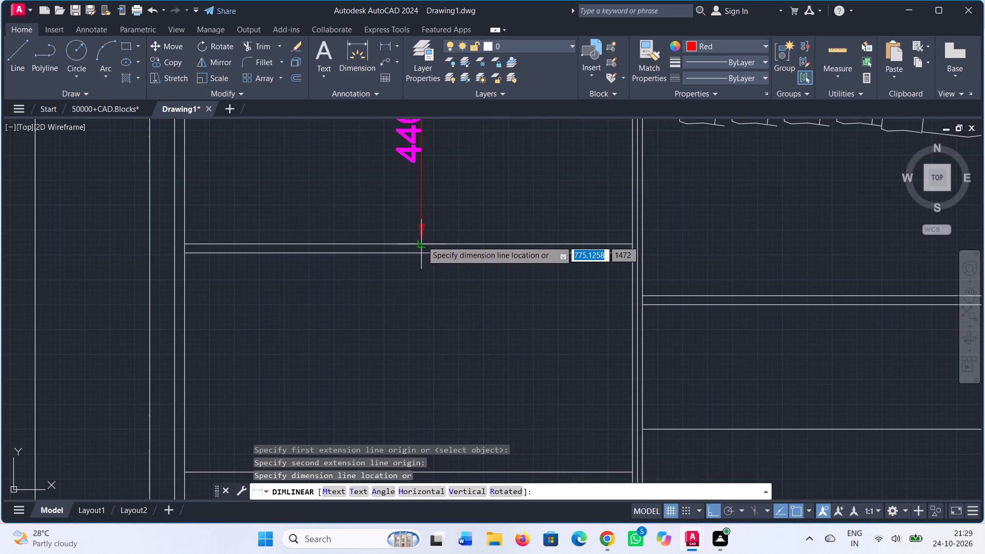
left_click(422, 236)
Dimension the first compartment's fourth opening from the shelf's underside down to the upper drawer's top line, continuing the vertical line.
scroll(422, 235, "down", 1)
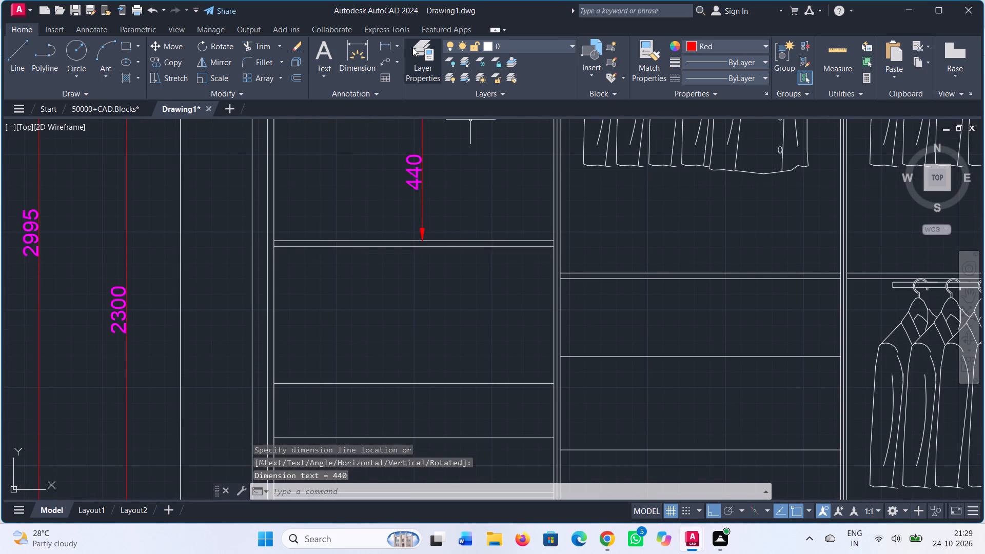
left_click(384, 43)
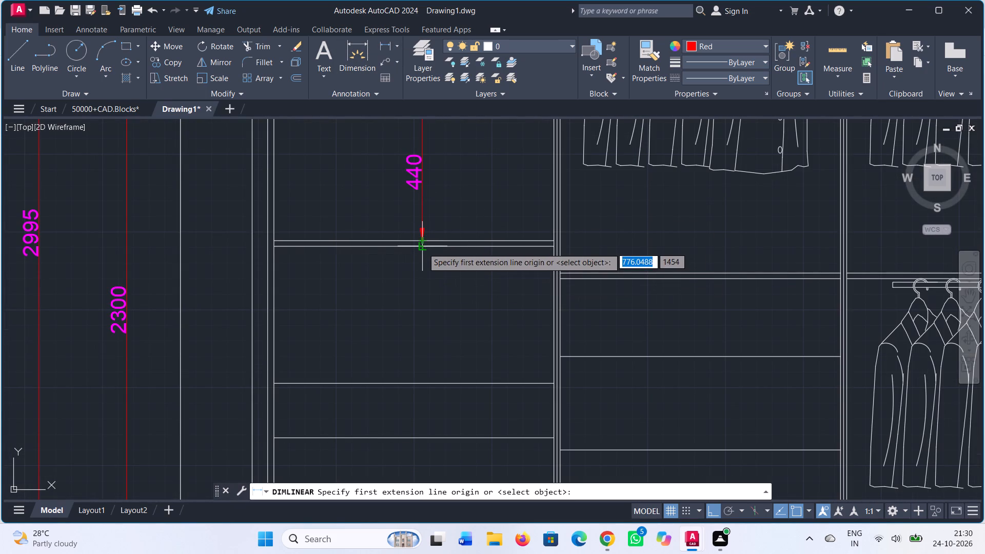
left_click_drag(423, 248, 423, 253)
left_click(421, 384)
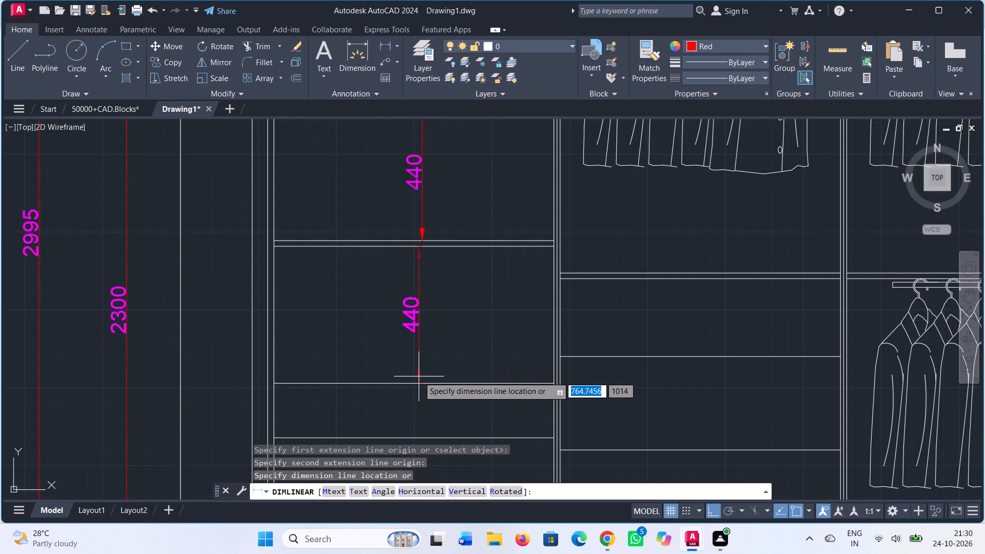
left_click(421, 377)
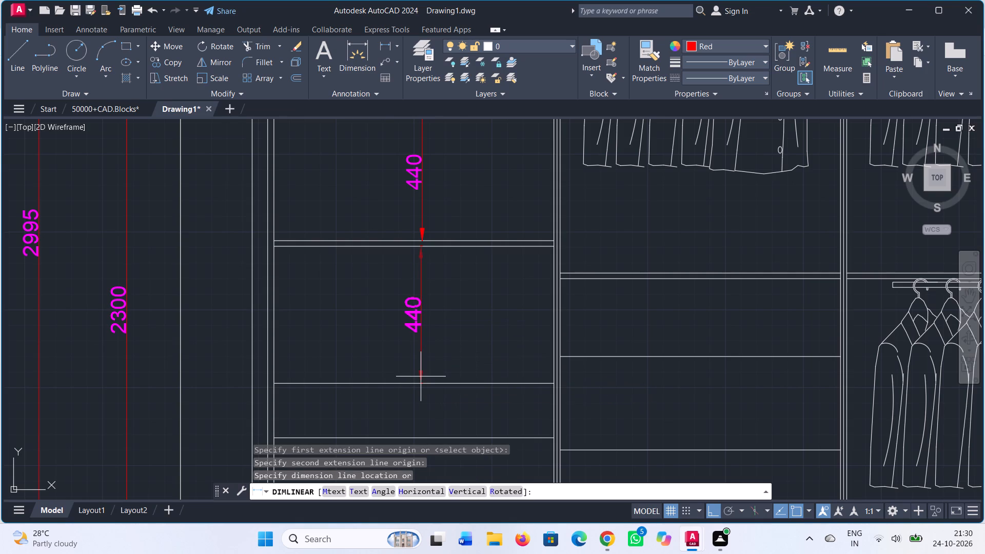
Dimension the height of the first compartment's upper drawer between its two single lines, continuing the vertical line.
left_click(378, 46)
middle_click_drag(407, 350, 417, 185)
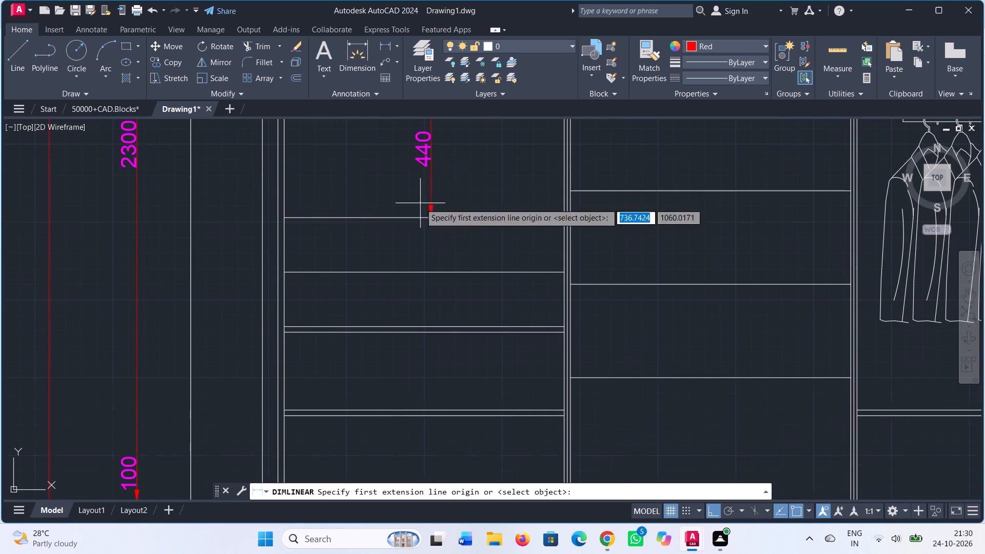
left_click(428, 219)
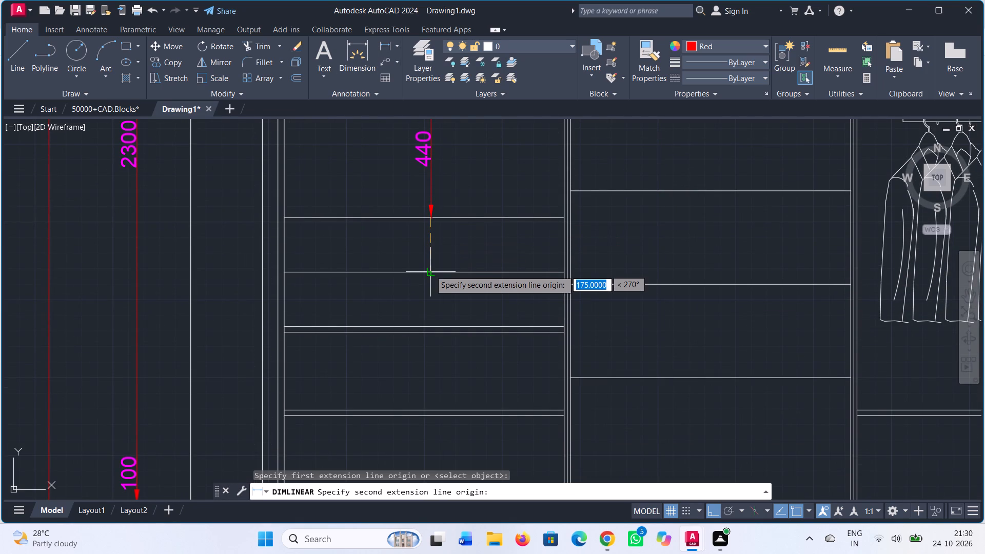
left_click(429, 272)
left_click(429, 273)
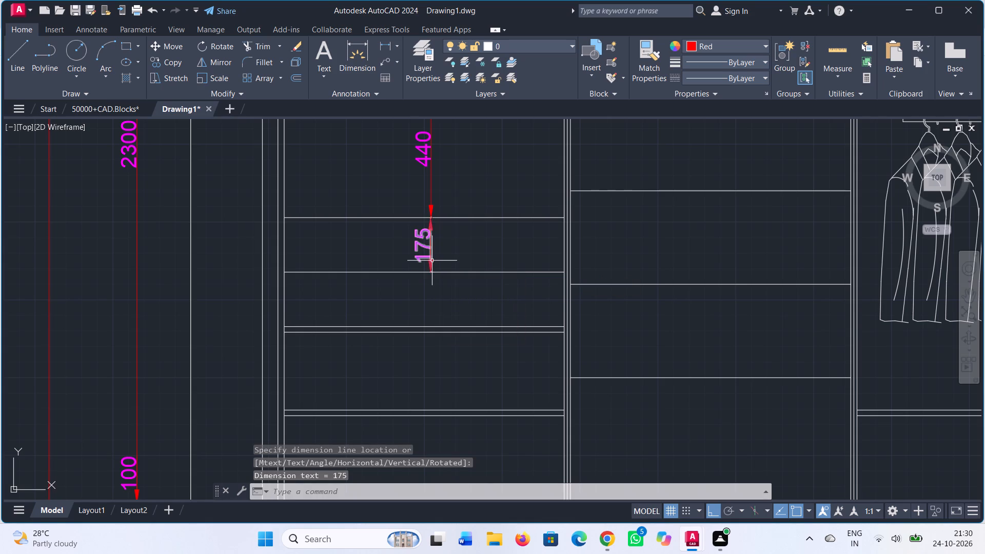
Dimension the height of the first compartment's lower drawer down to the upper face of the board beneath it, in the same line.
left_click(384, 39)
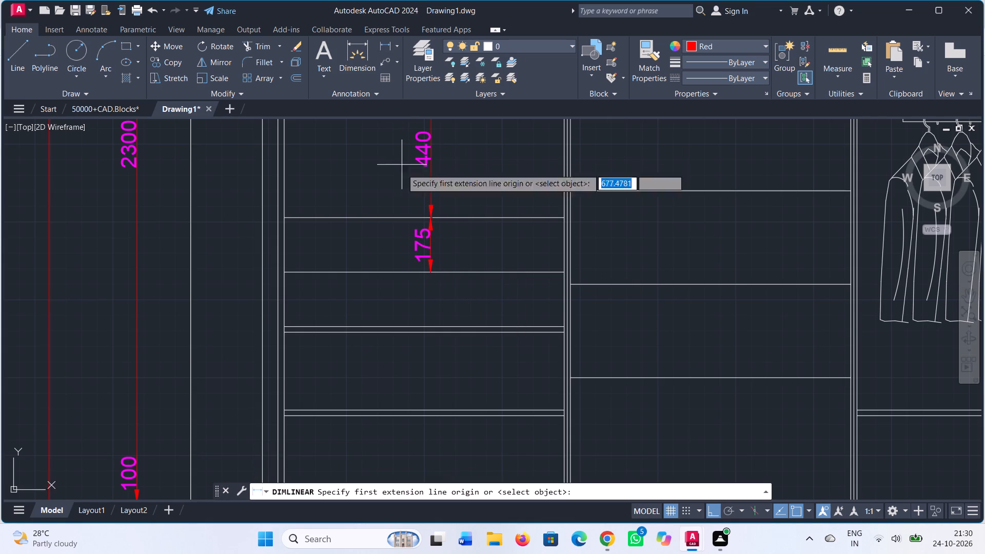
left_click(429, 273)
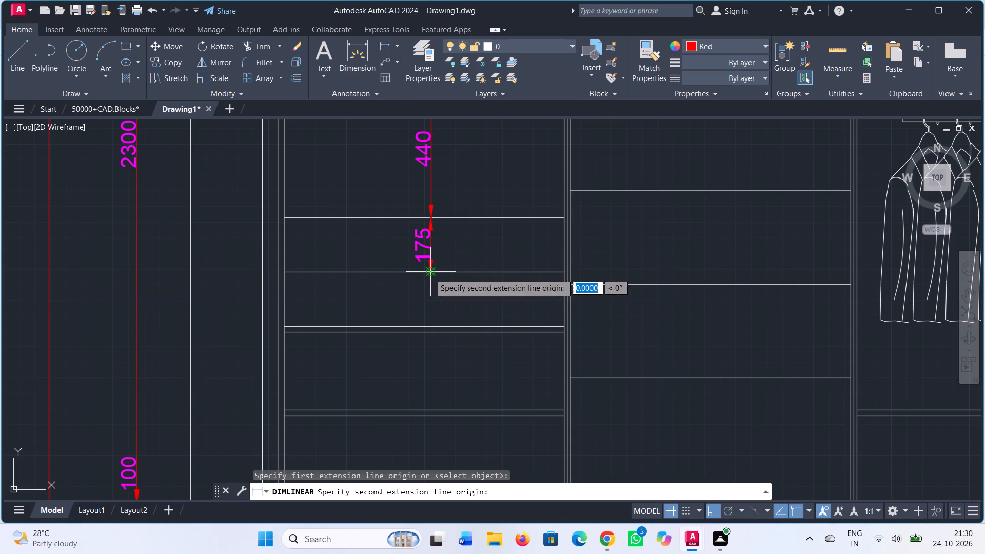
left_click(429, 329)
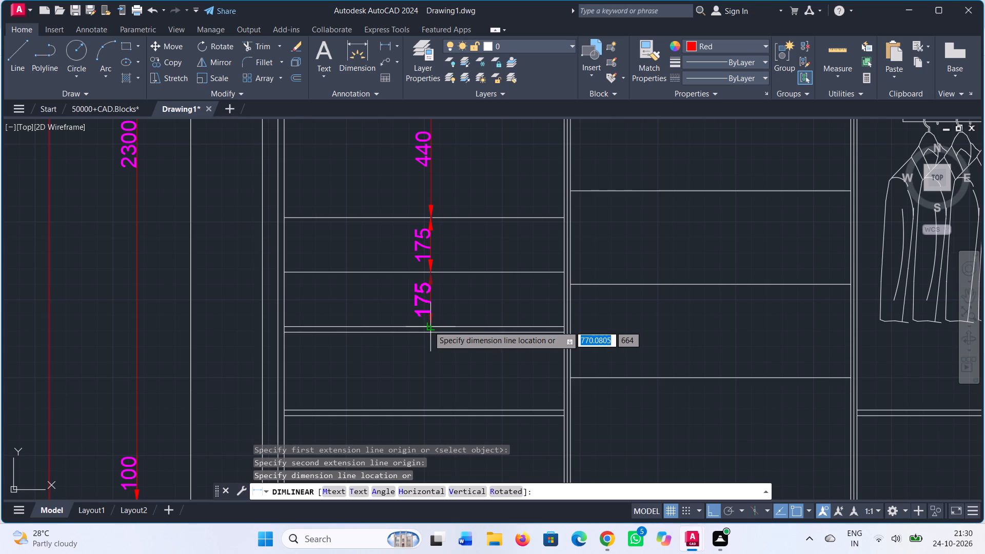
left_click(428, 326)
Dimension the clear height between the board under the drawers and the next board below in the first compartment, in the same line.
left_click(379, 45)
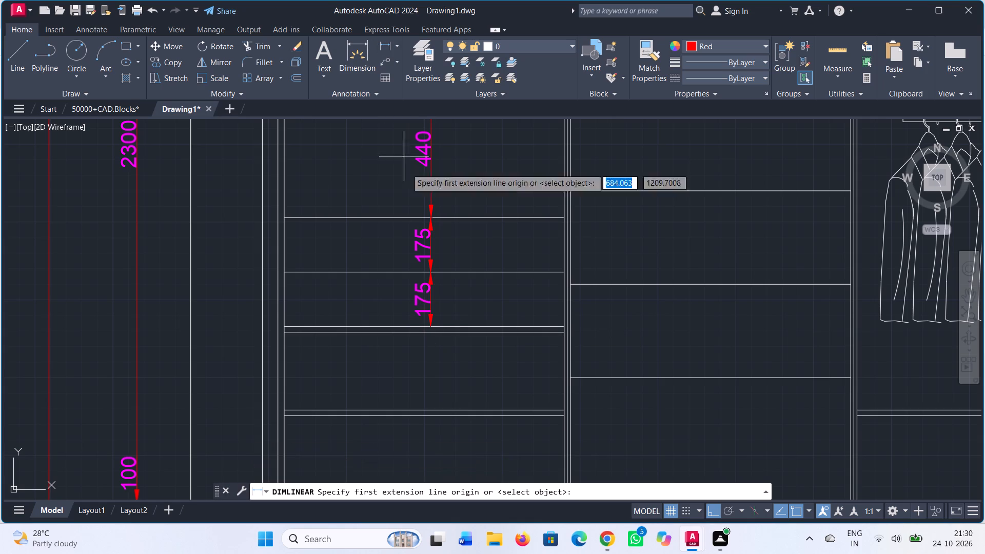
left_click(430, 335)
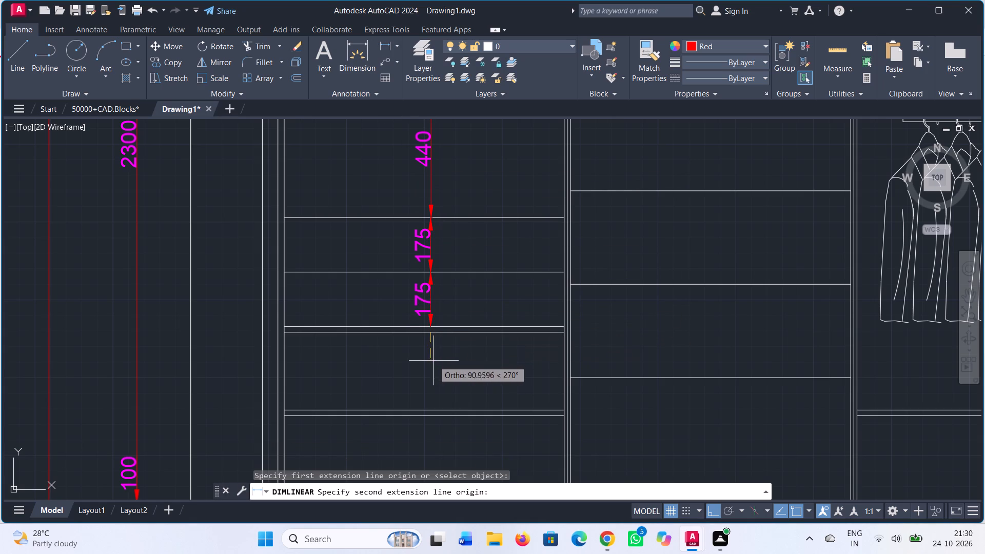
left_click(432, 409)
left_click(431, 409)
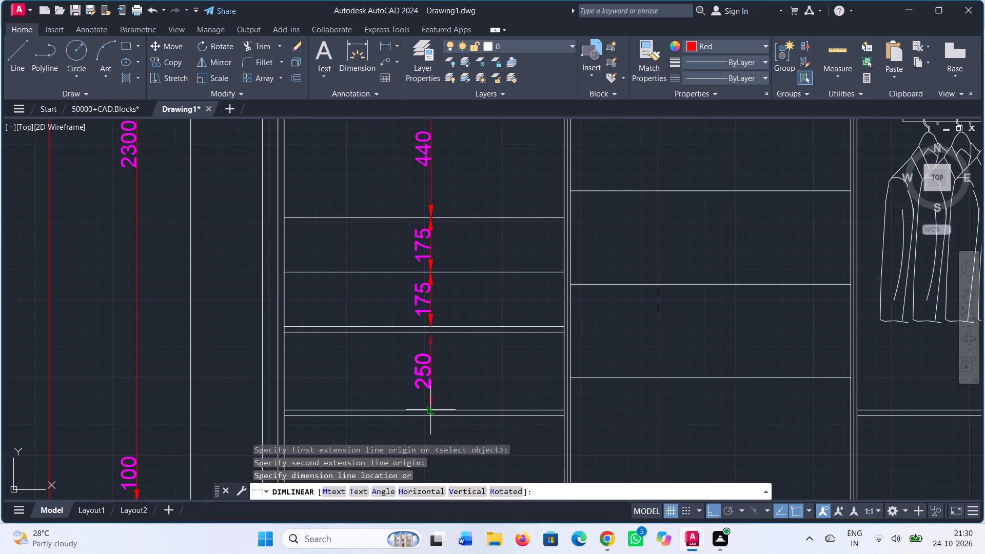
Dimension the first compartment's bottom opening from the lowest board's underside down to the base line, continuing the vertical line.
left_click(380, 45)
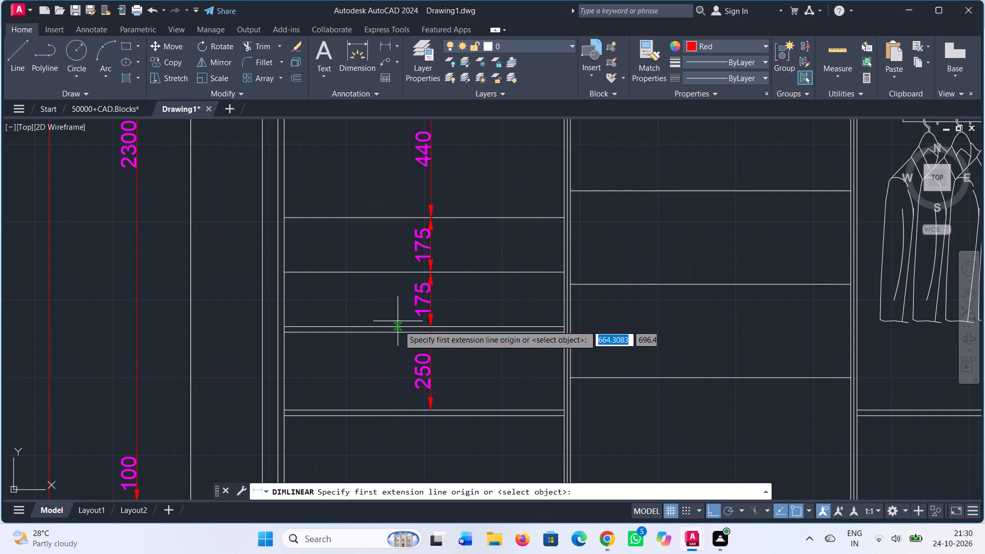
middle_click_drag(397, 352, 409, 168)
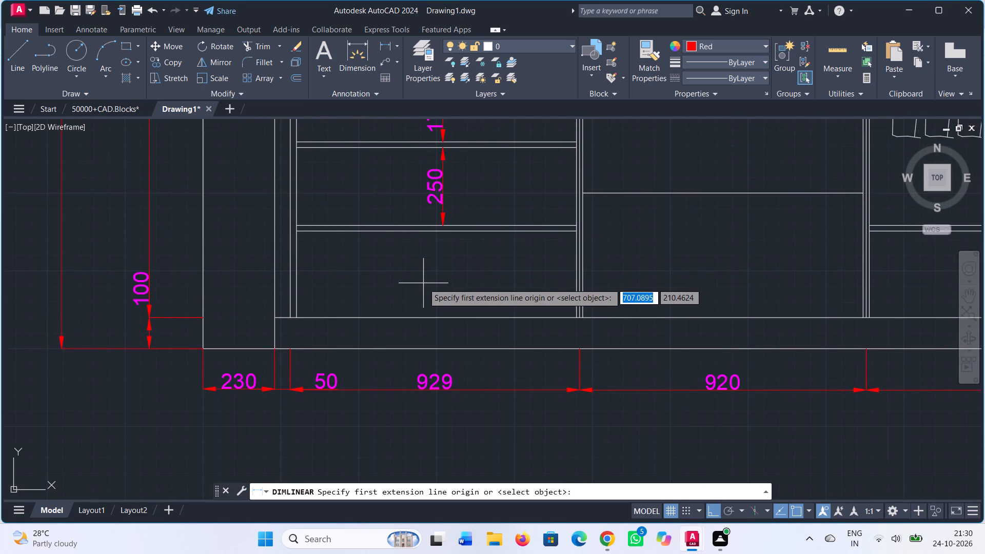
left_click(444, 236)
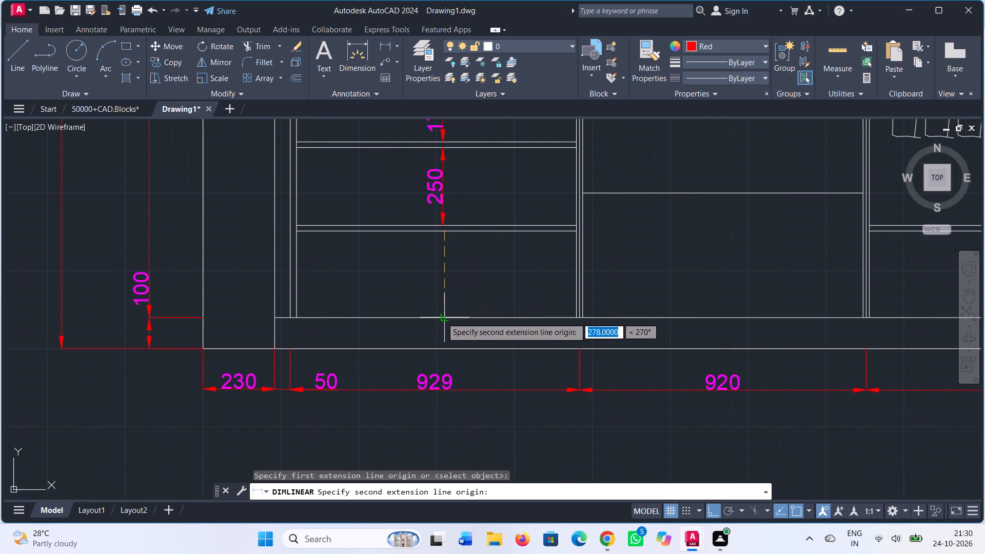
left_click(441, 320)
left_click(440, 320)
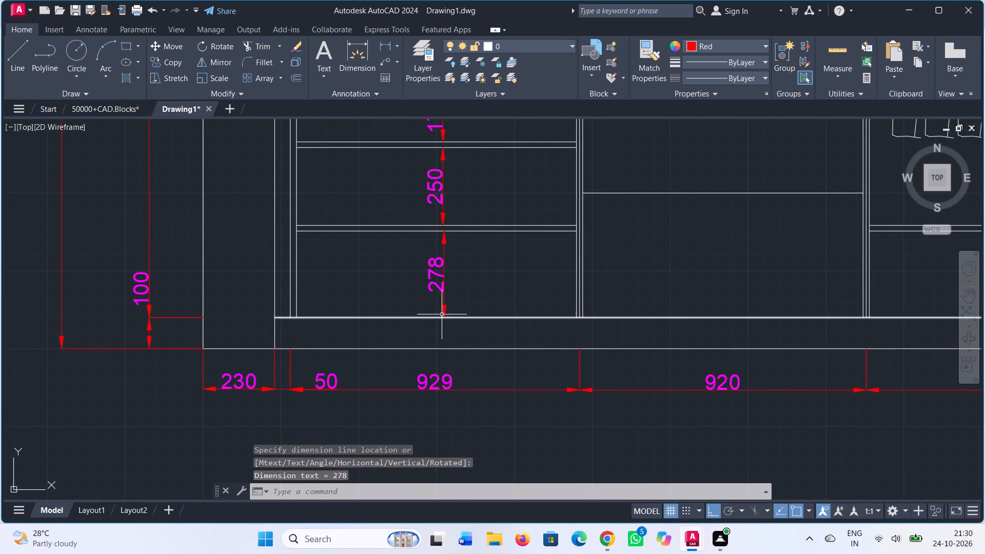
Dimension the second compartment's top drawer from the middle shelf's underside down to the first single line, near the third compartment.
scroll(472, 274, "down", 2)
middle_click_drag(550, 286, 457, 349)
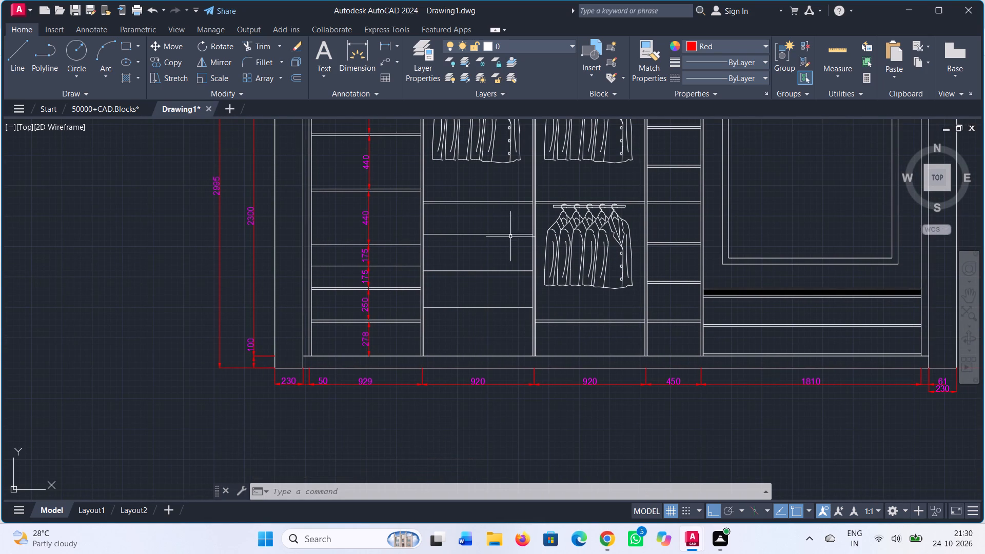
left_click(385, 45)
scroll(529, 221, "up", 1)
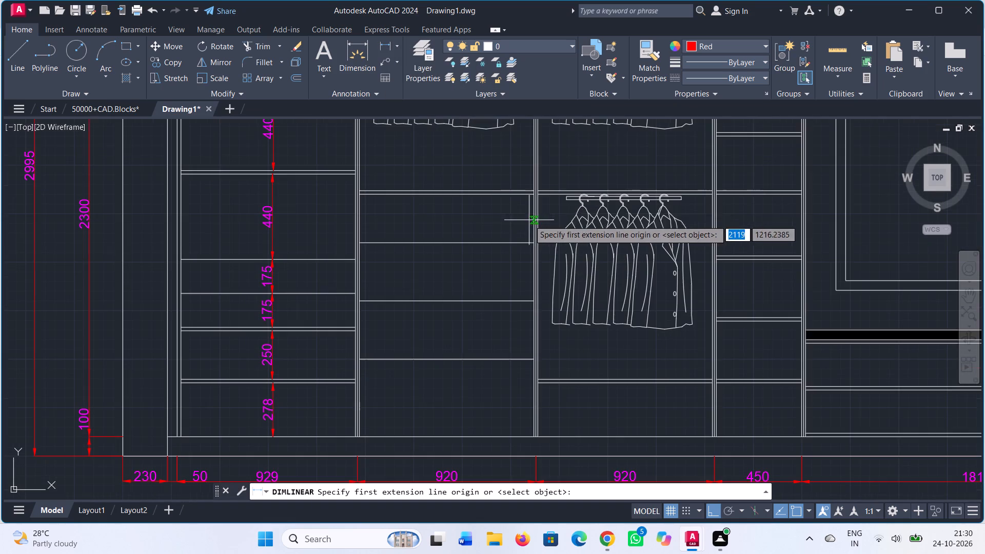
left_click(501, 194)
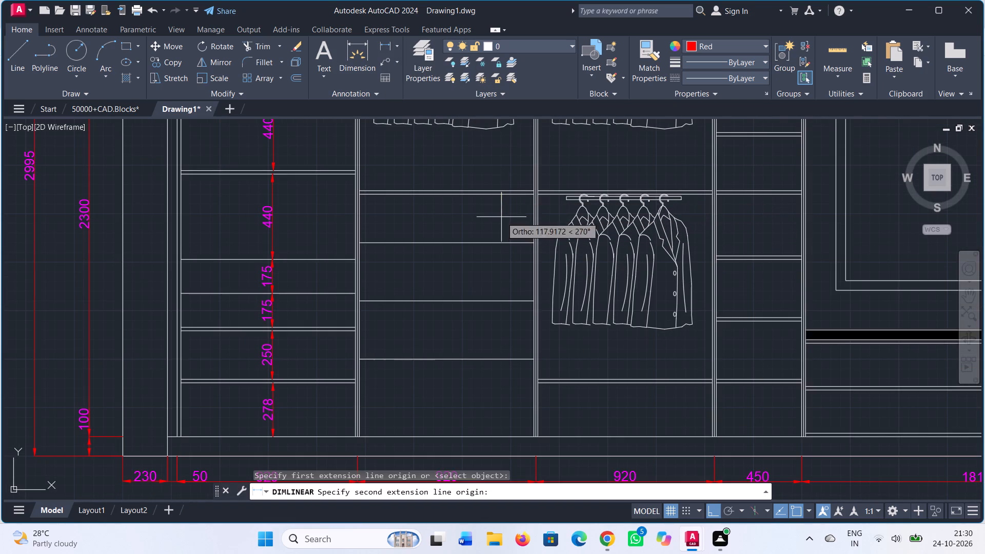
left_click(502, 244)
left_click(501, 243)
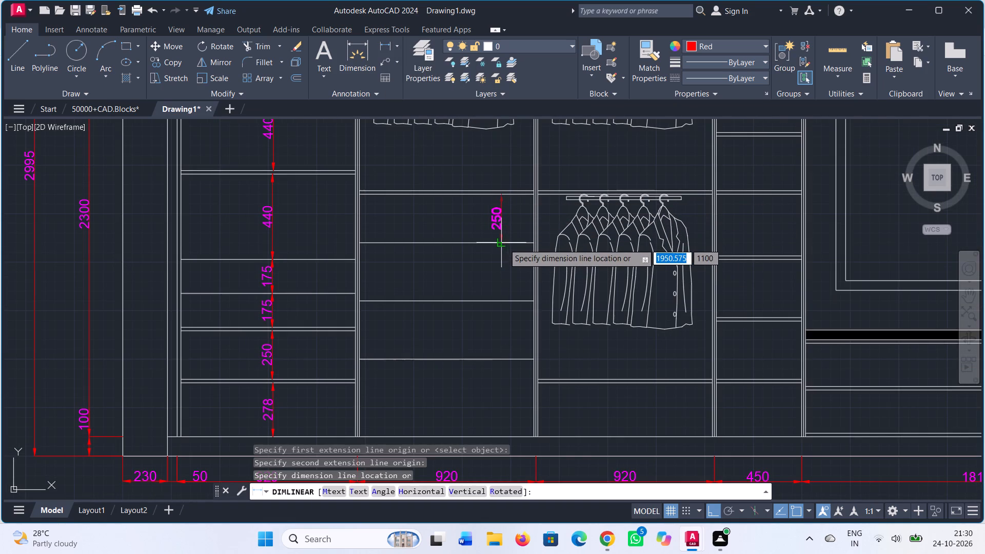
left_click(504, 244)
Dimension the height between the first and second single lines in the second compartment, continuing the vertical line.
left_click(384, 43)
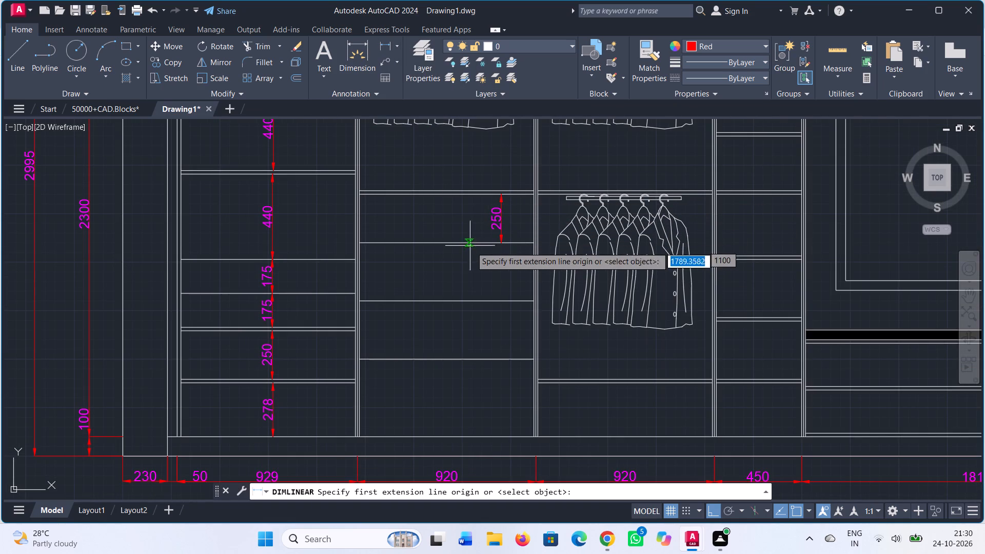
left_click(498, 244)
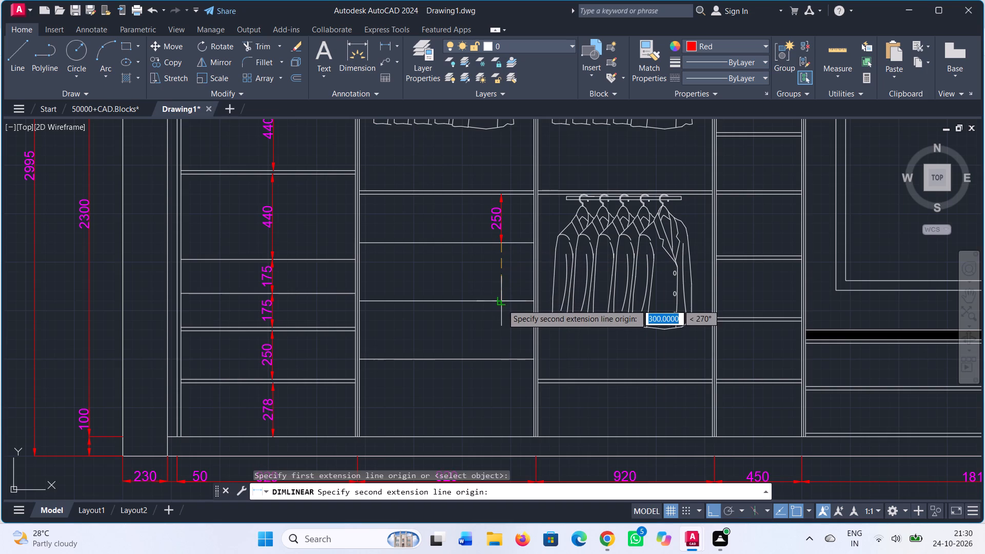
left_click(502, 303)
left_click(502, 302)
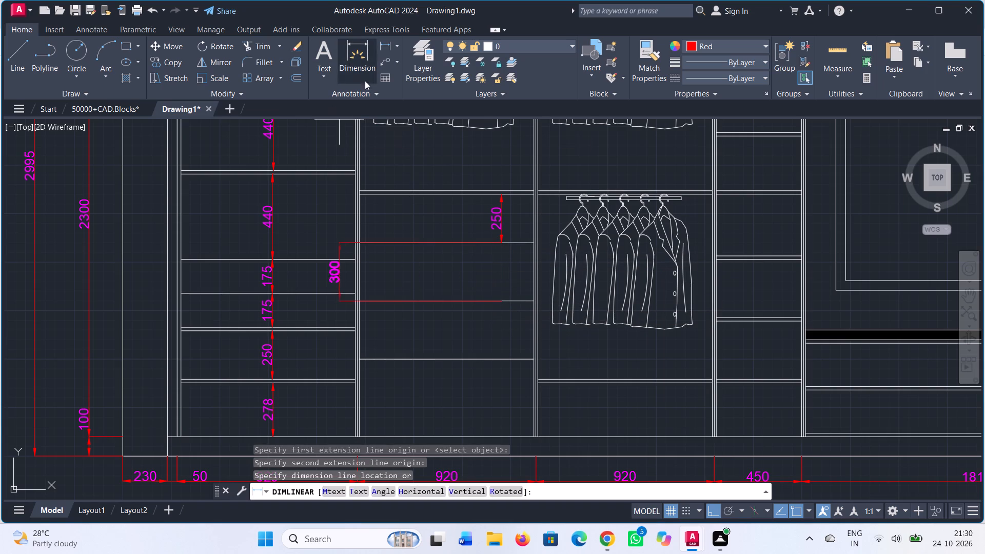
left_click(501, 298)
Dimension the height between the second and third single lines in the second compartment, in the same vertical line.
left_click(387, 50)
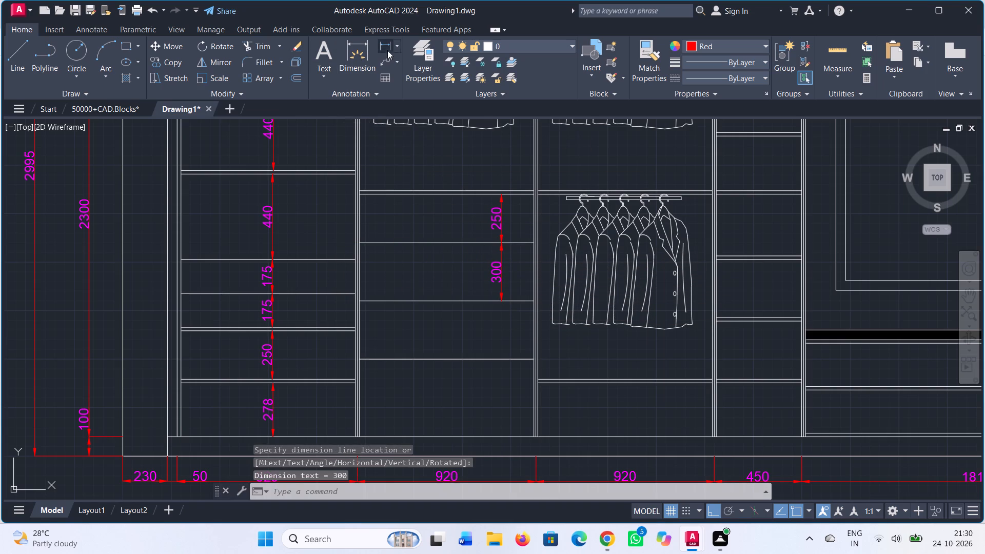
left_click(500, 304)
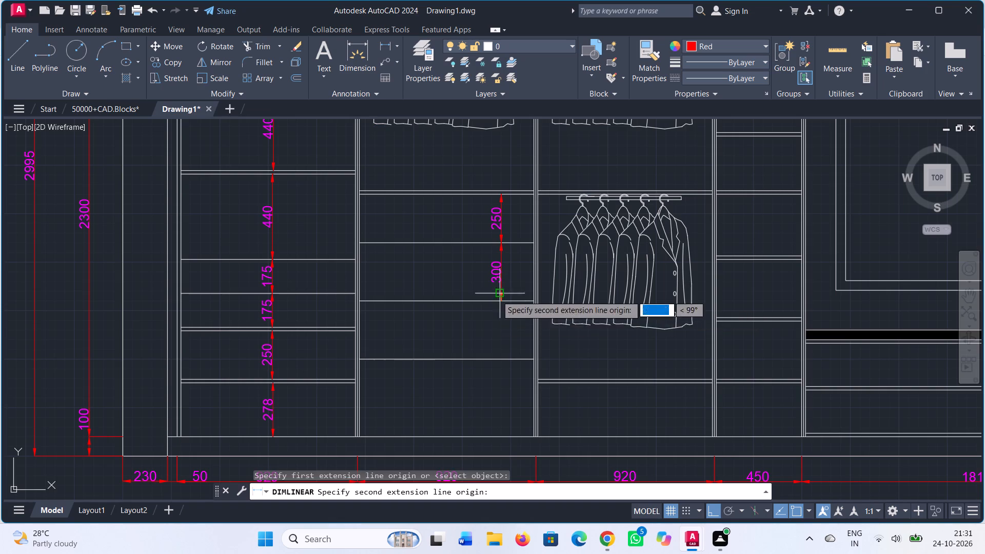
left_click(502, 361)
left_click(502, 361)
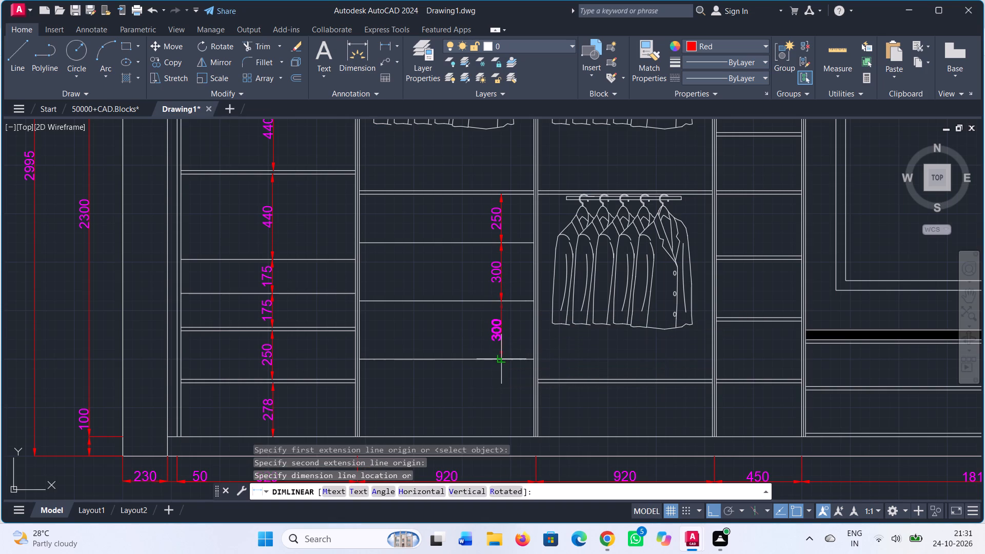
Dimension the second compartment's bottom section from the third single line down to the base line, in the same vertical line.
left_click(386, 42)
middle_click_drag(458, 350, 448, 262)
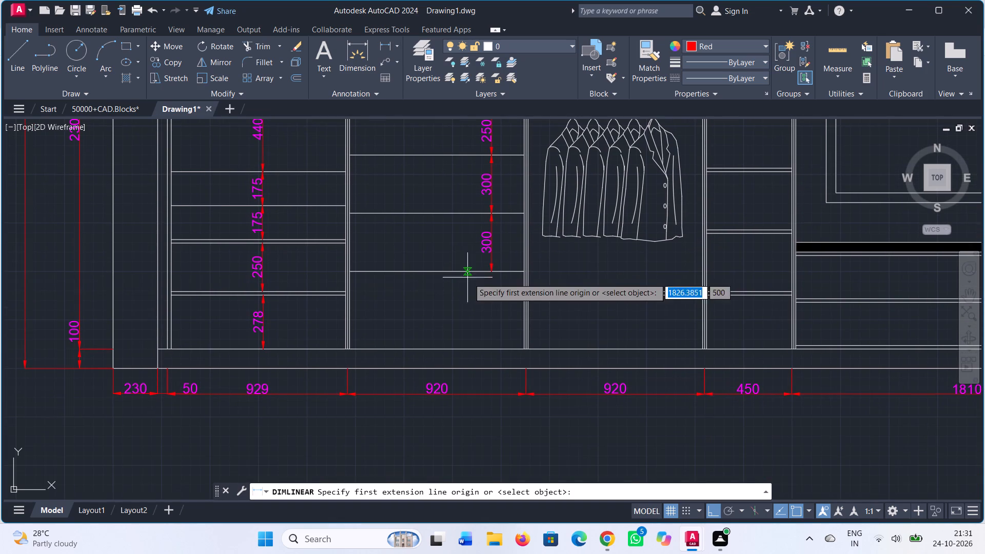
left_click(493, 271)
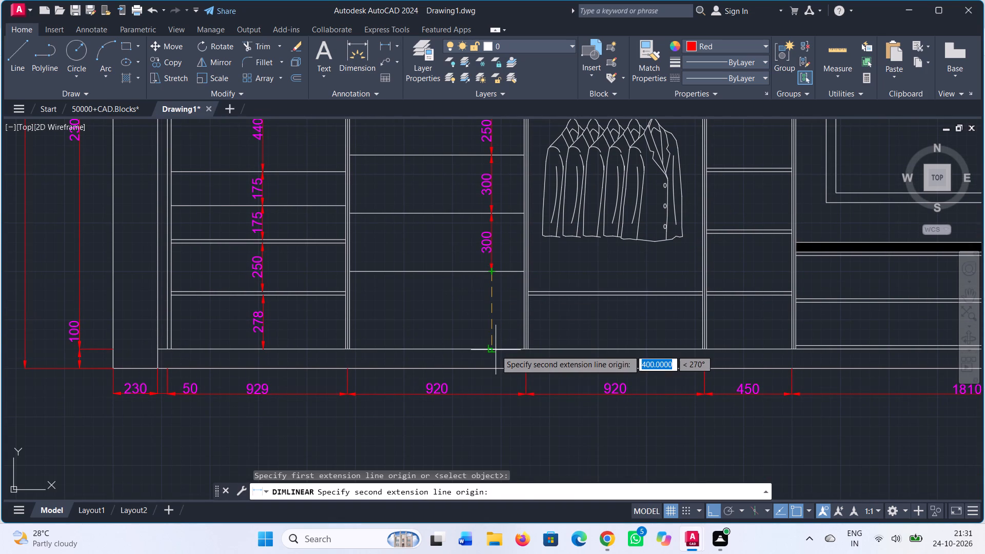
left_click(494, 348)
left_click(494, 348)
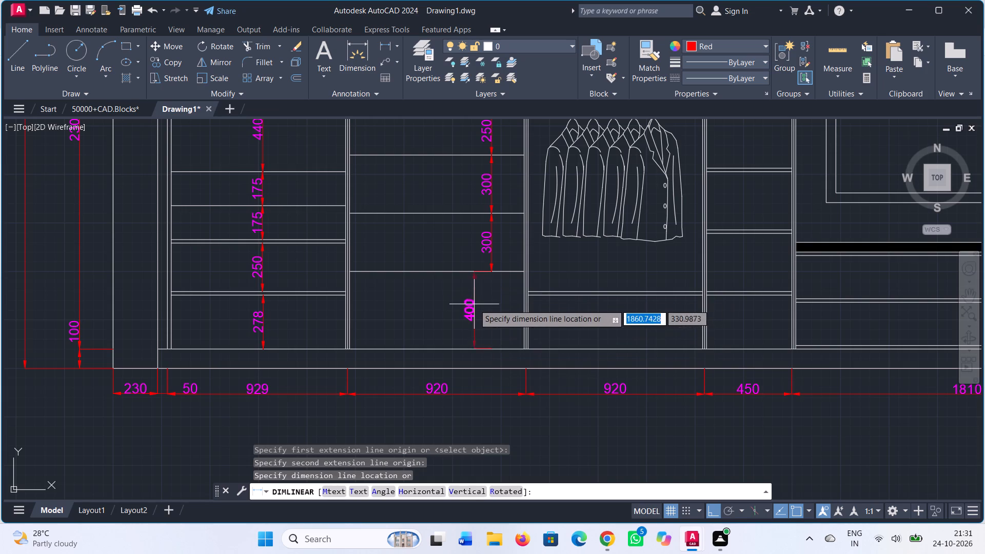
left_click(491, 335)
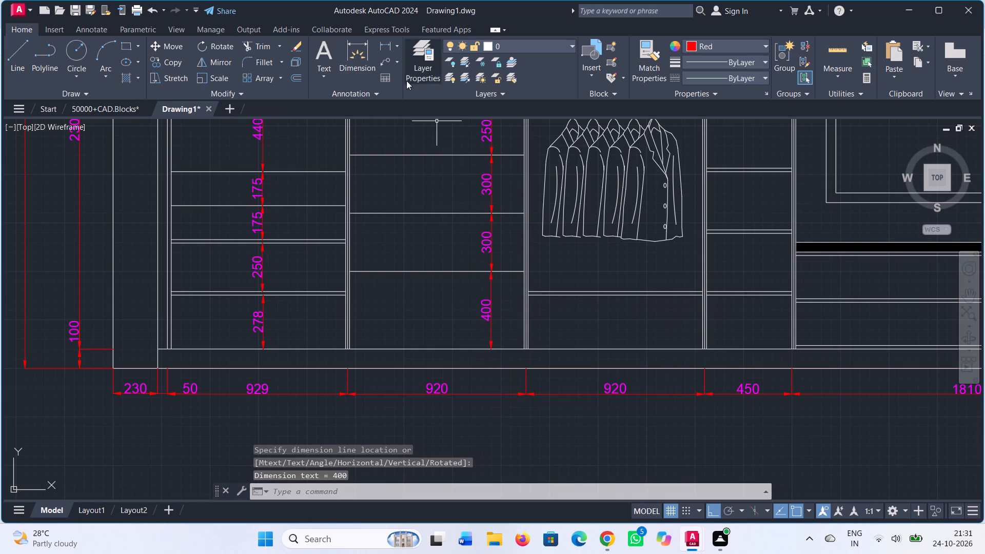
Dimension the third compartment's lower hanging space from the middle shelf's underside to the board below, beside the left partition.
left_click(379, 46)
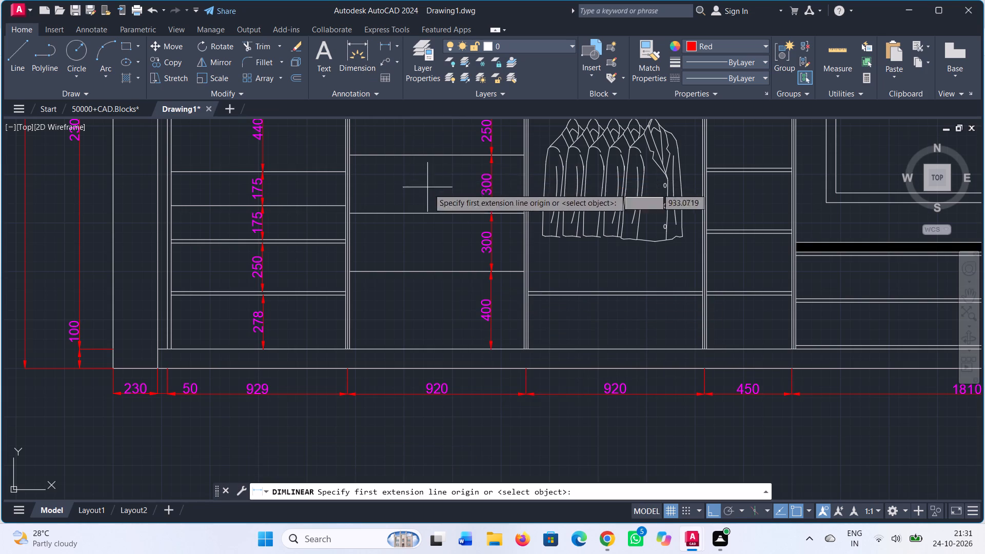
middle_click_drag(431, 193, 385, 266)
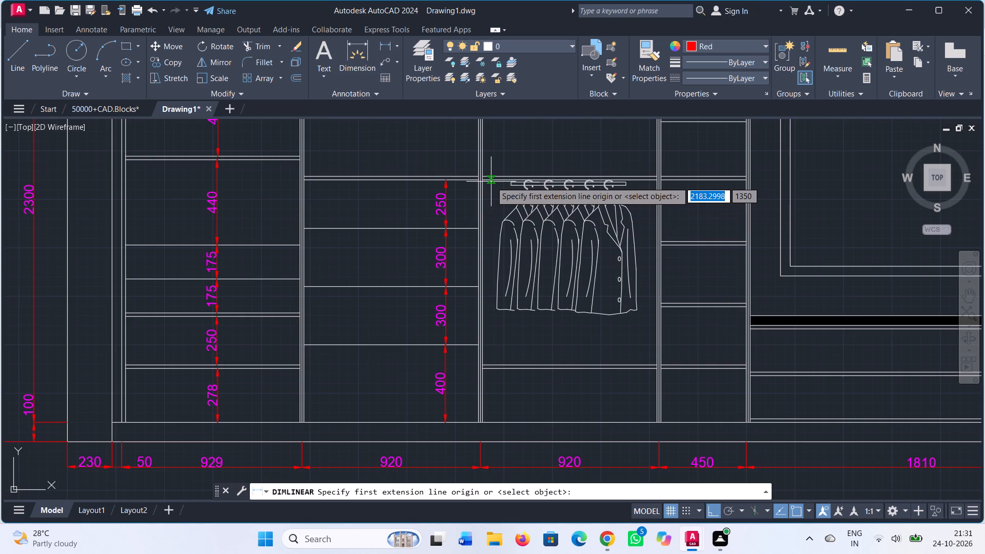
left_click(490, 180)
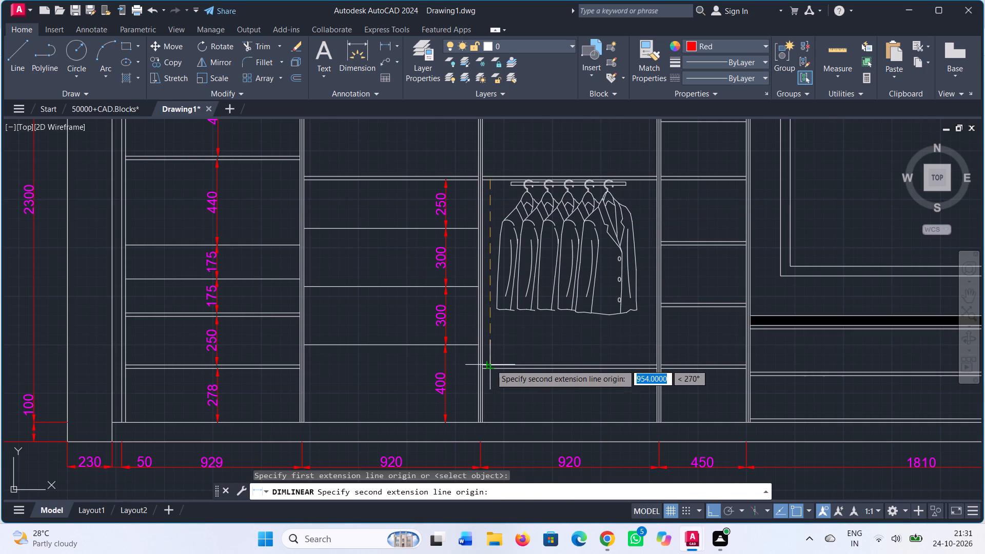
left_click(490, 363)
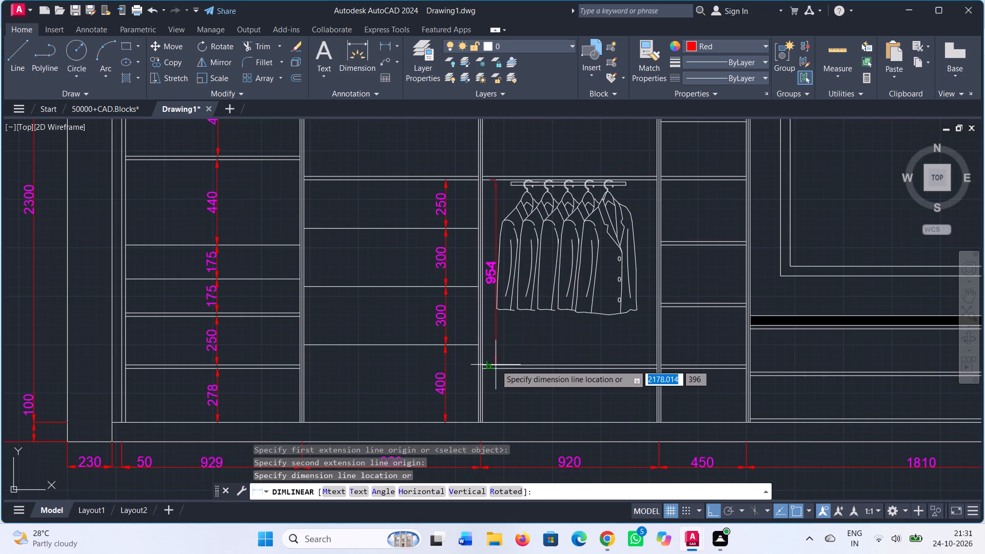
left_click(494, 365)
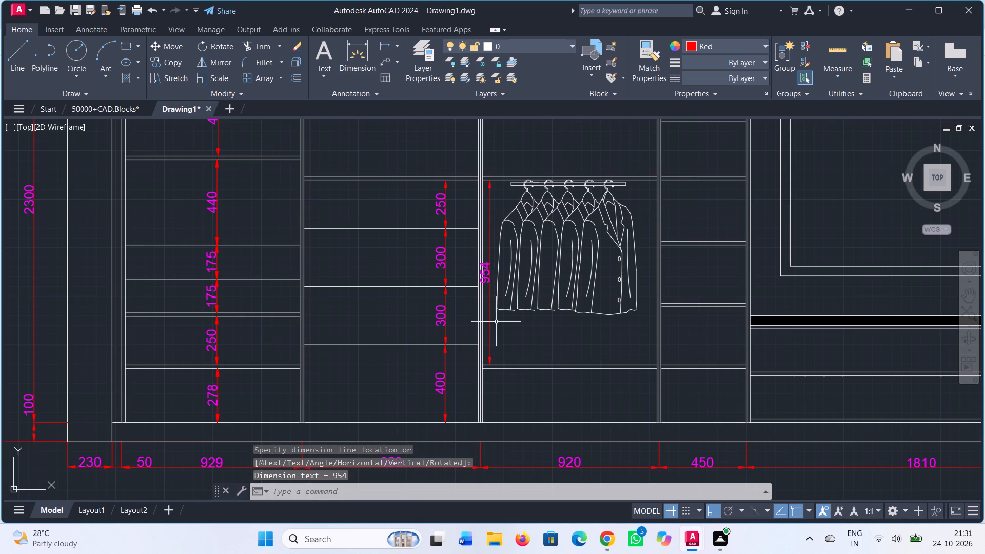
Move the lower clothes block in the third compartment slightly right, away from the vertical dimension.
scroll(499, 310, "up", 1)
middle_click_drag(525, 360, 514, 398)
left_click(557, 296)
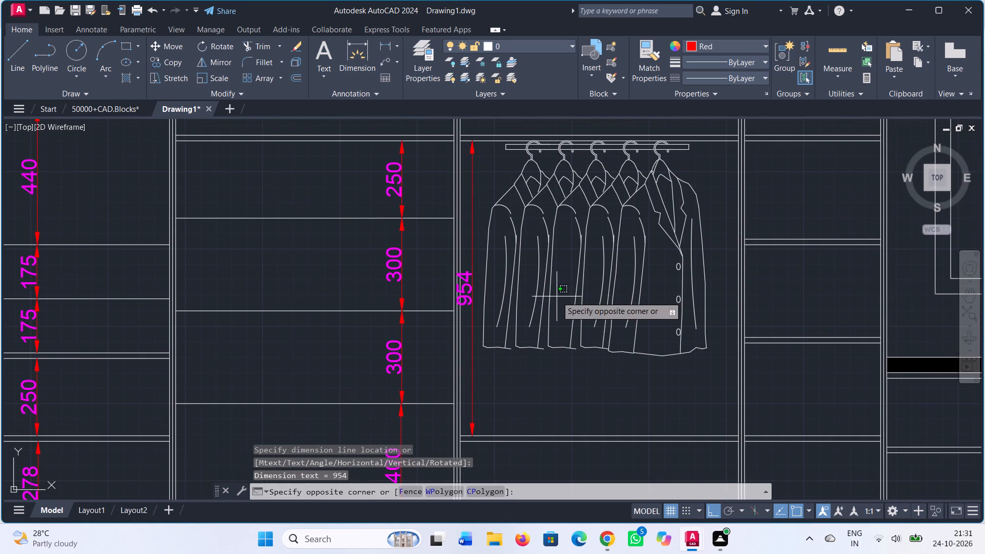
left_click(550, 293)
left_click(549, 288)
key("m")
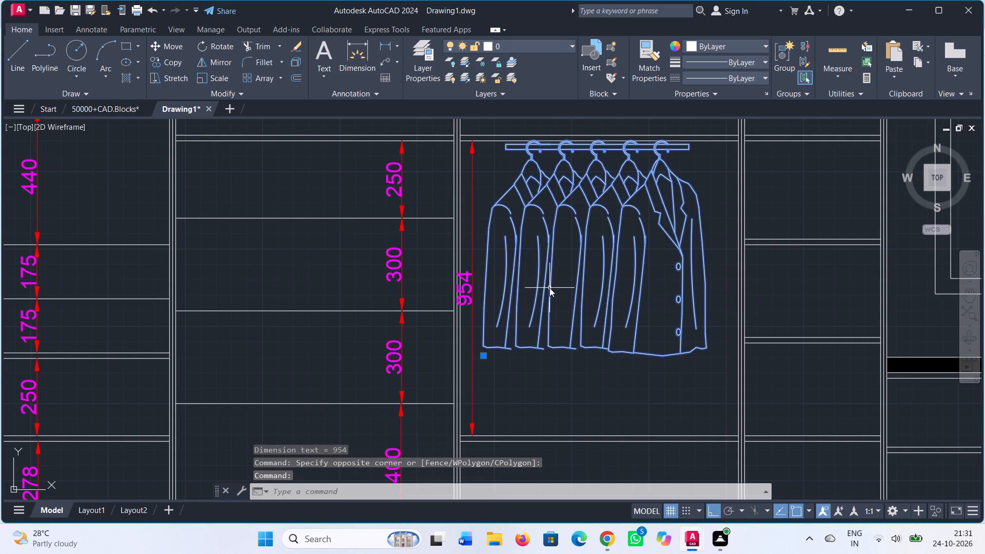
key("Return")
left_click(549, 288)
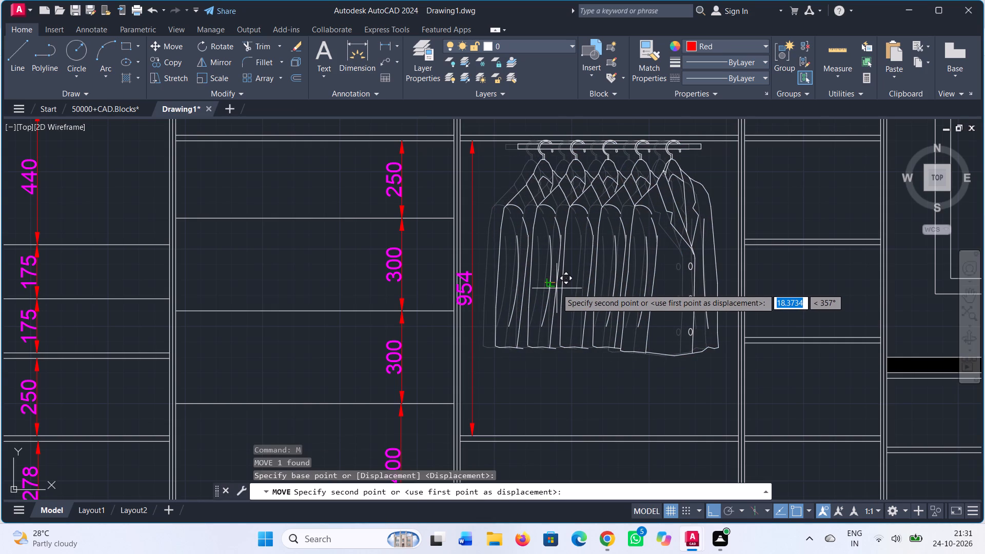
left_click(558, 288)
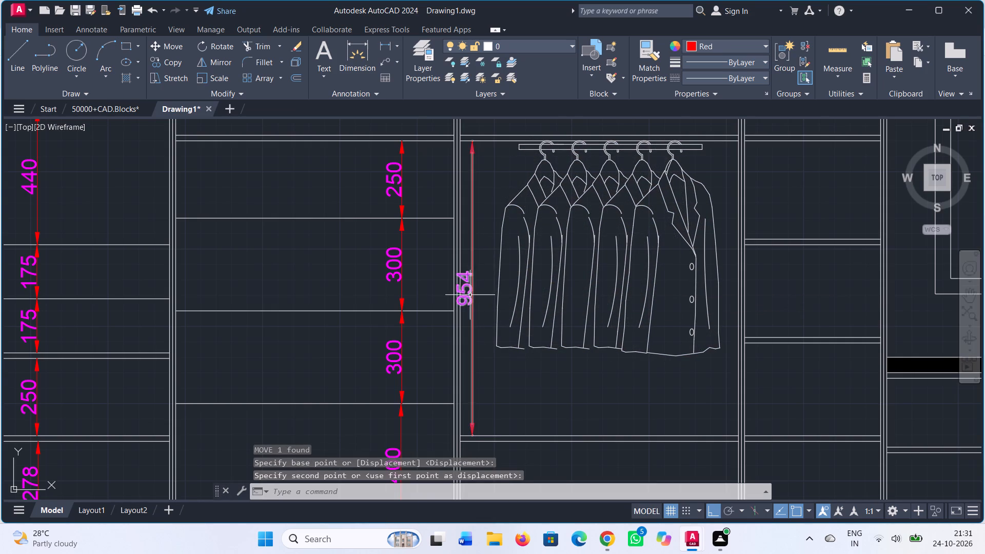
Move the lower hanging space's vertical dimension about 45 to the right, between the left partition and the clothes block.
left_click(470, 295)
key("m")
key("Return")
left_click(476, 294)
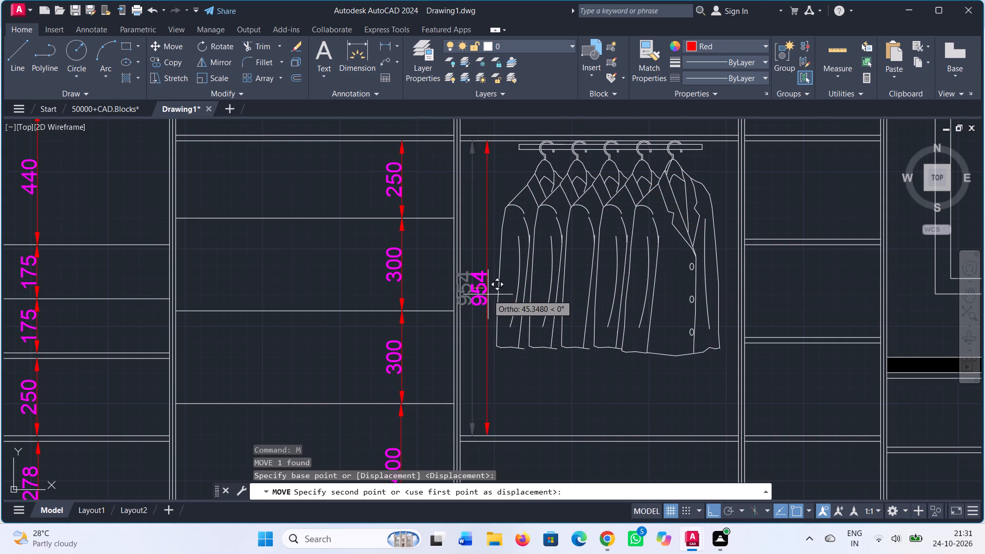
left_click(488, 294)
key("Escape")
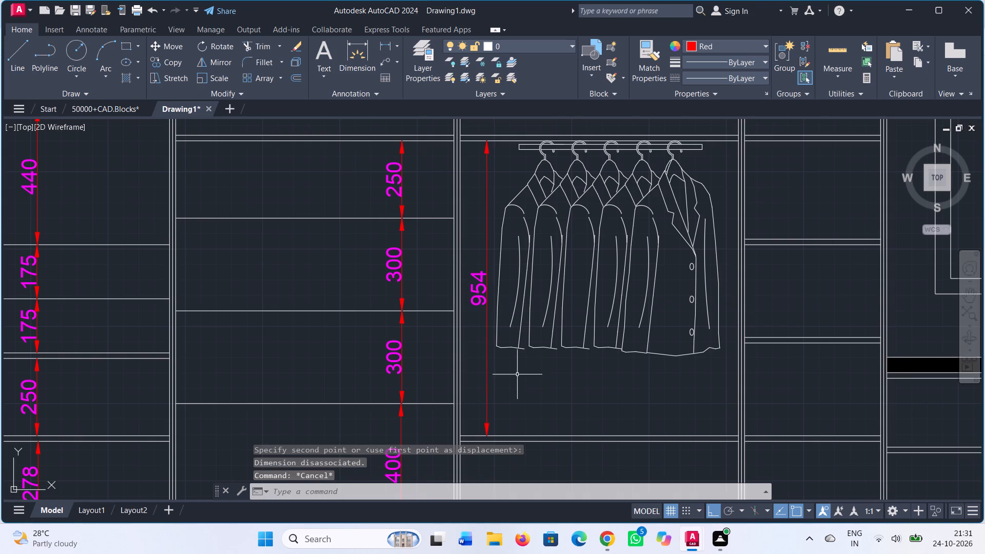
Move the upper clothes block in the third compartment slightly right, leaving room beside the left partition.
scroll(515, 363, "down", 2)
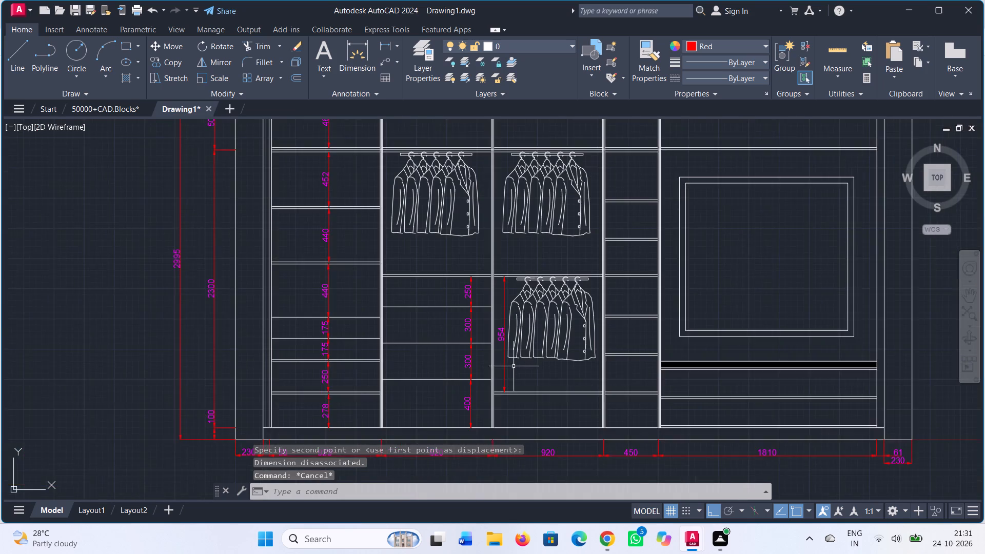
middle_click_drag(514, 368, 507, 419)
left_click(515, 264)
key("m")
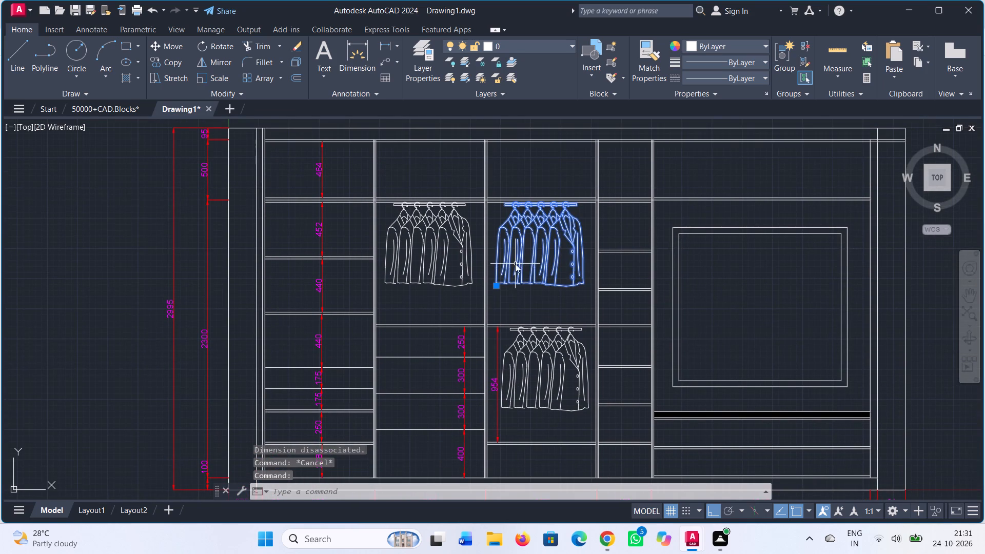
key("Return")
scroll(514, 239, "up", 1)
left_click(516, 233)
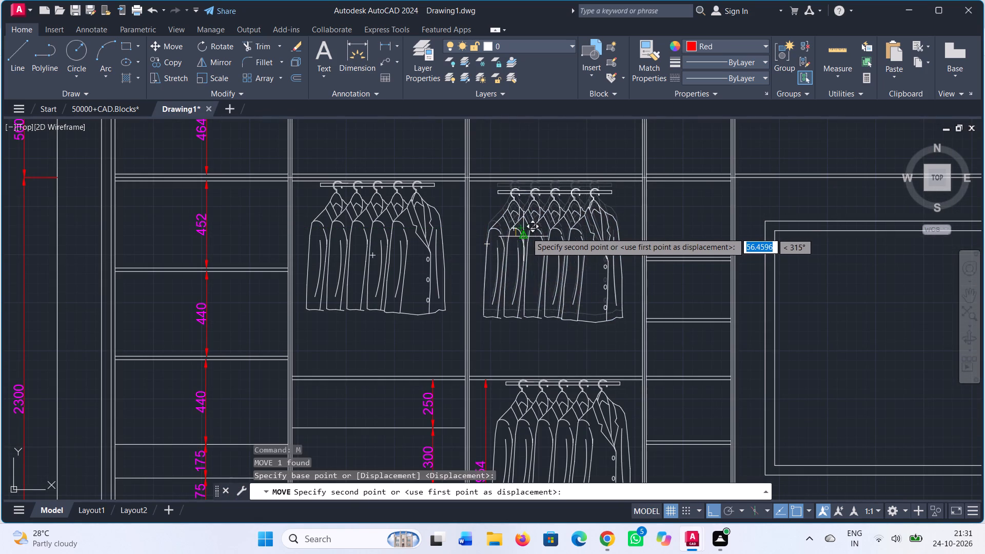
left_click(530, 229)
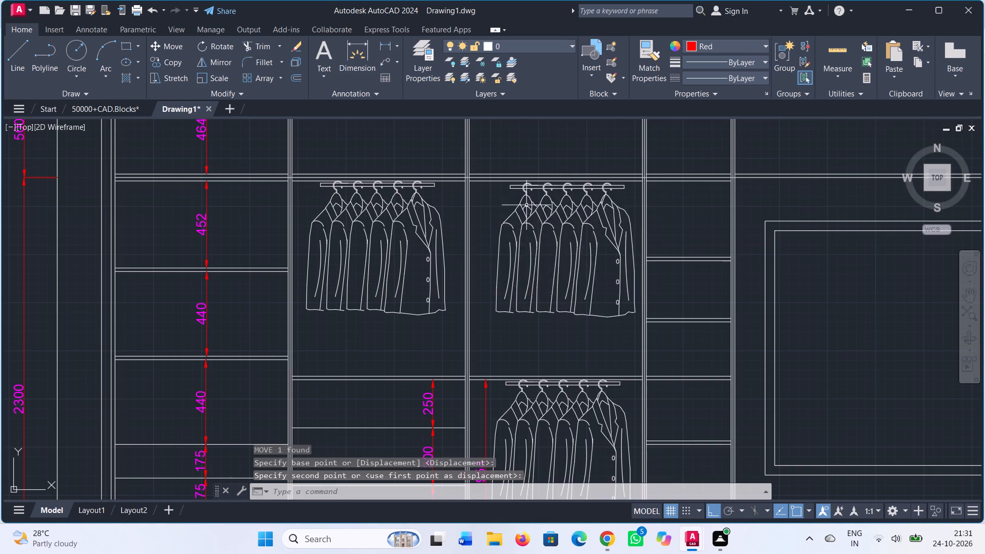
Move the third compartment's upper clothes block straight up until its hanger hooks meet the underside of the board above.
scroll(527, 191, "up", 3)
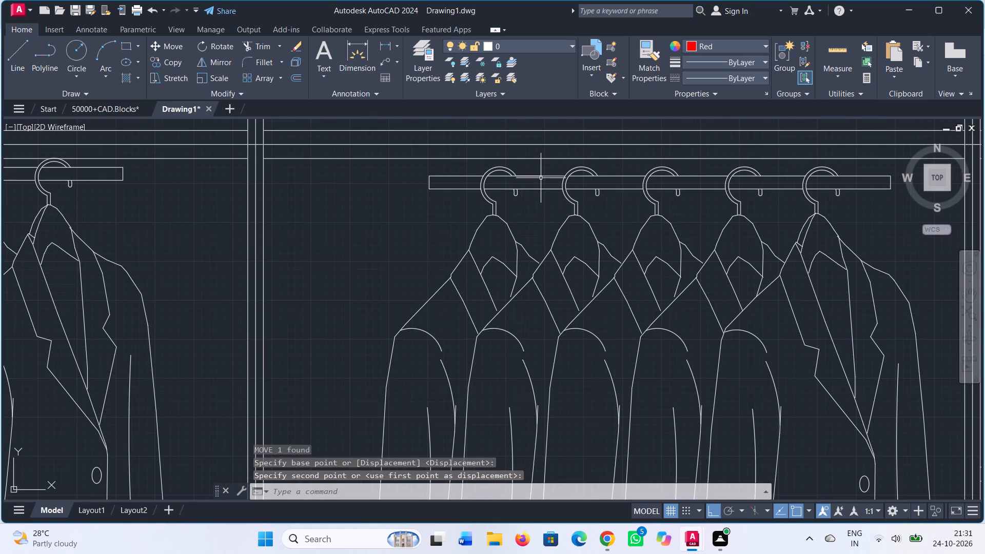
left_click(541, 178)
left_click(543, 176)
left_click(567, 179)
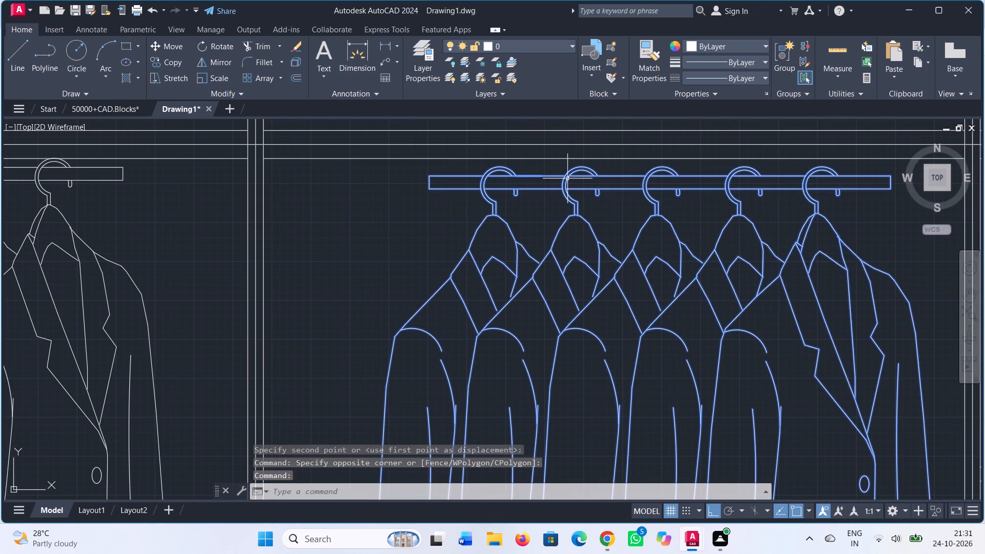
key("m")
key("Return")
left_click(580, 166)
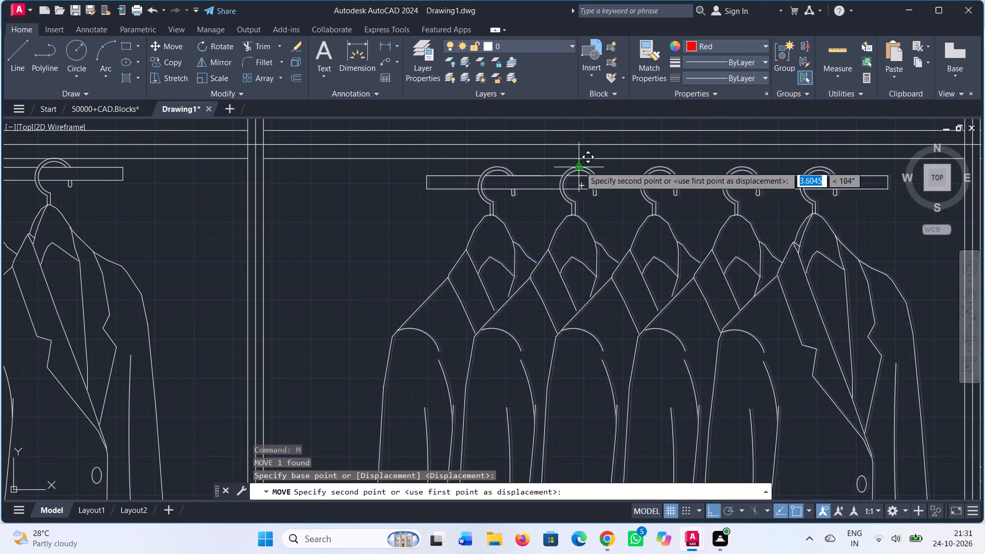
left_click(582, 159)
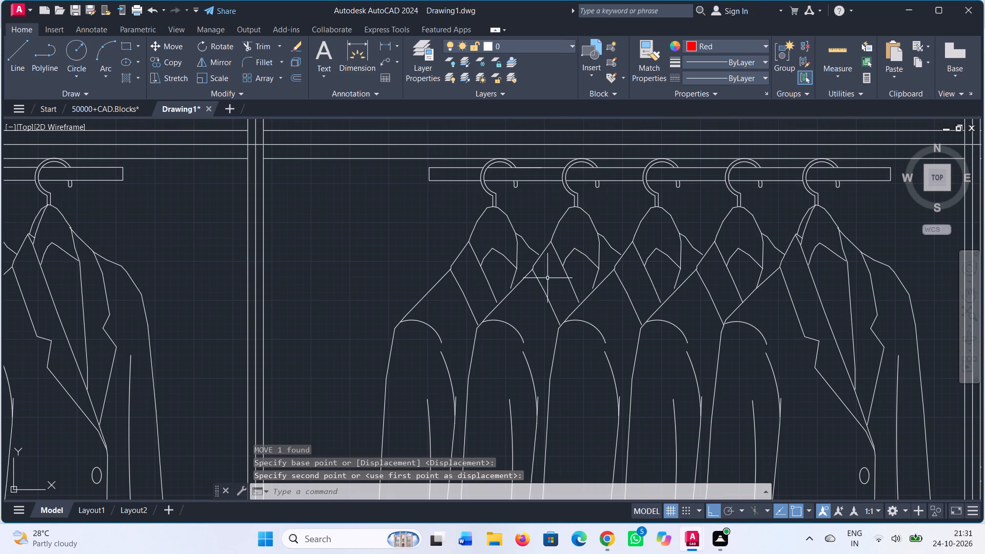
key("Escape")
Dimension the third compartment's upper hanging space from the top board's underside to the middle shelf, in line with the lower dimension.
scroll(434, 257, "down", 2)
middle_click_drag(404, 246, 527, 149)
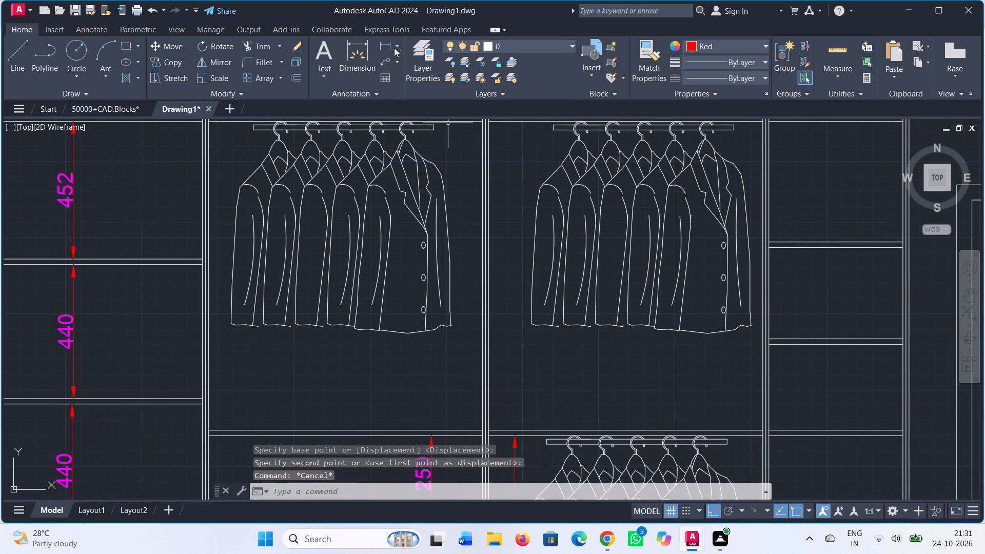
left_click(382, 44)
middle_click_drag(506, 140, 500, 181)
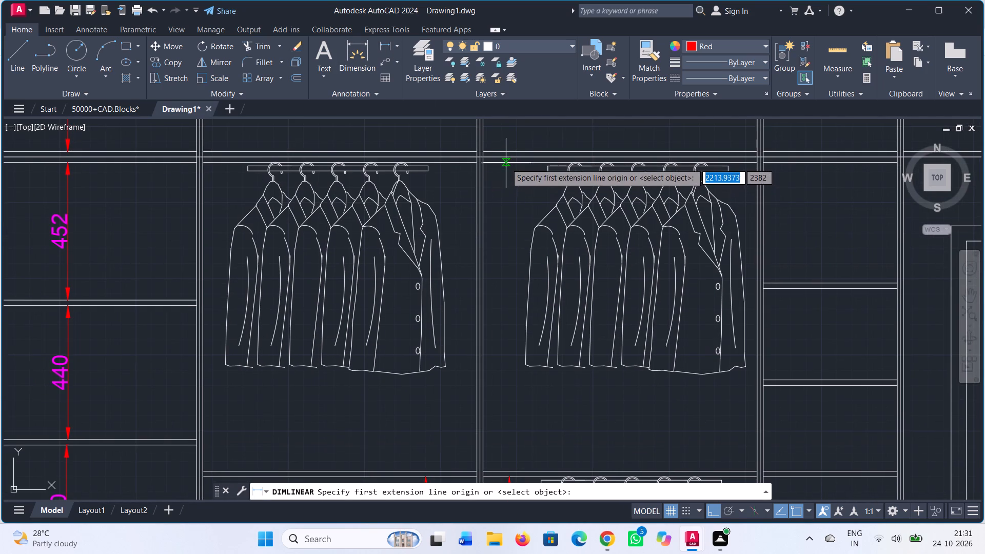
left_click(506, 163)
middle_click_drag(504, 346, 508, 214)
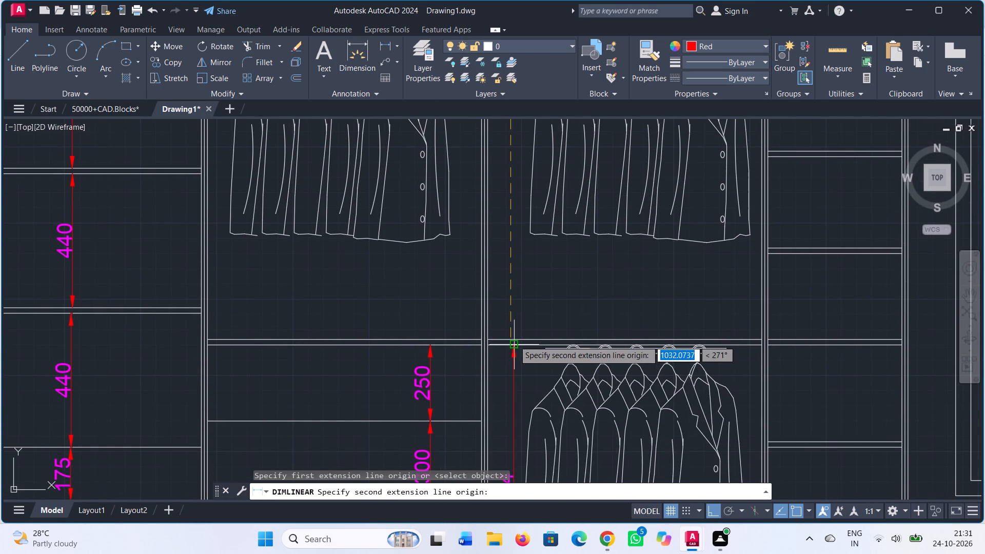
left_click(514, 341)
left_click(514, 342)
scroll(547, 300, "down", 1)
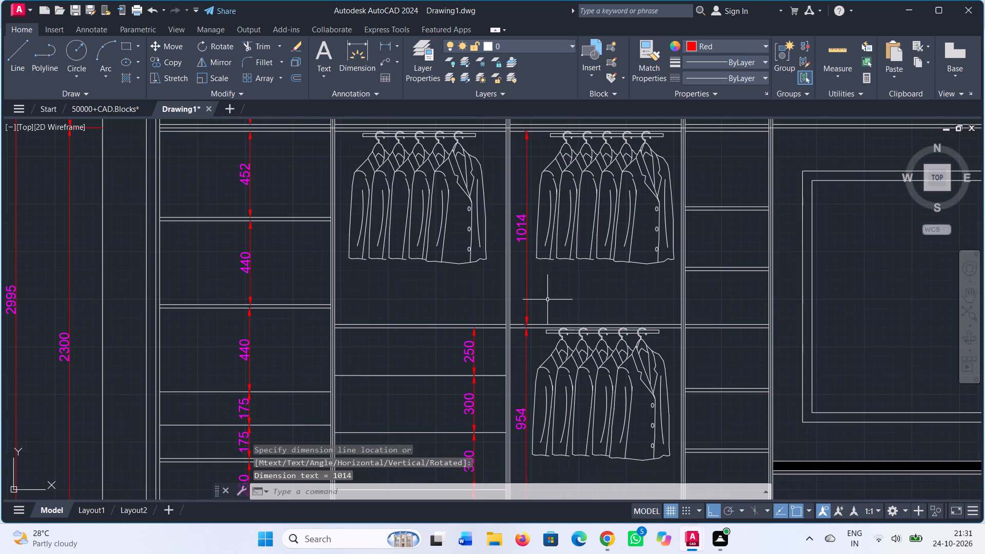
Dimension the height of the fourth compartment's topmost opening, from the top board's underside to the first shelf, near the left partition.
middle_click_drag(551, 303, 509, 315)
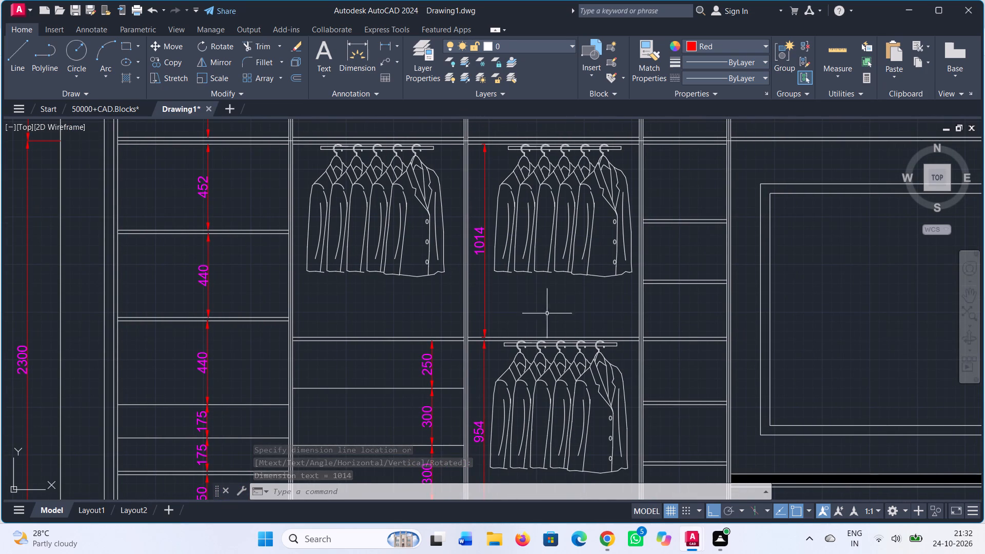
middle_click_drag(680, 266, 594, 302)
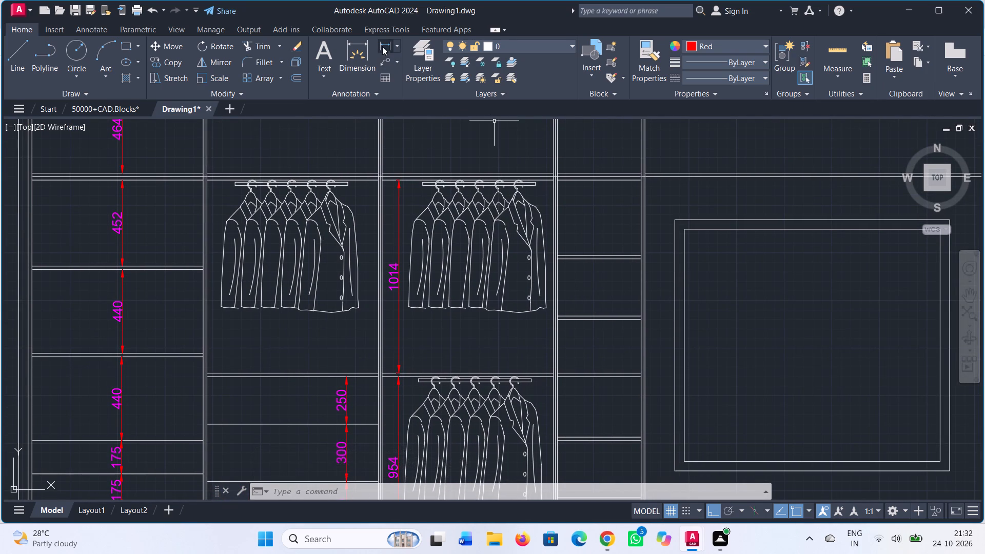
left_click(383, 46)
middle_click_drag(603, 225, 599, 245)
scroll(588, 204, "up", 1)
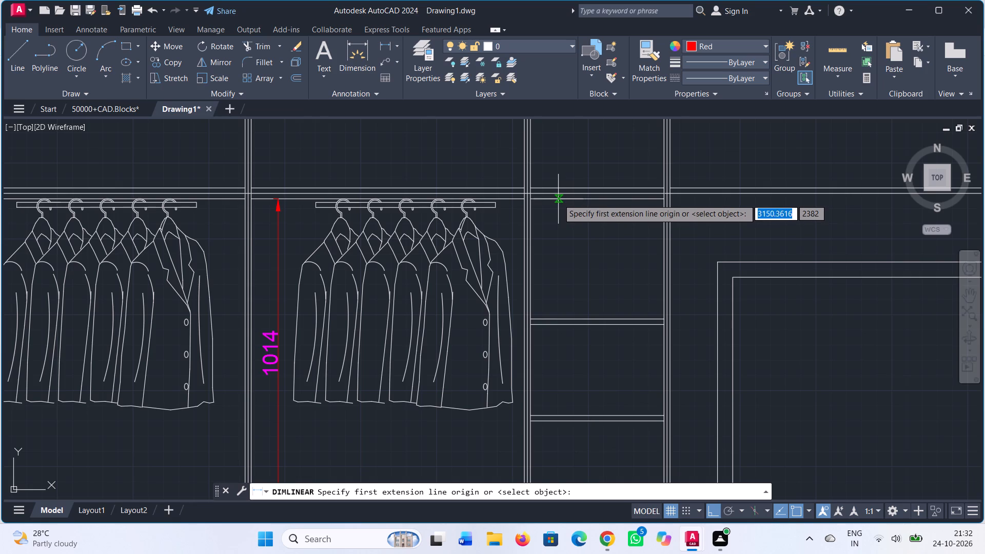
left_click(557, 200)
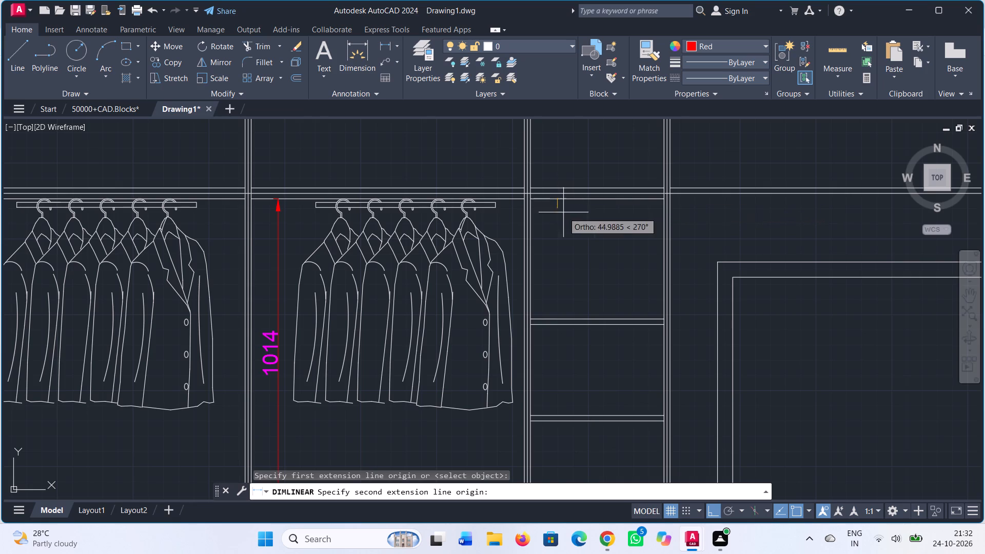
left_click(555, 321)
left_click(554, 321)
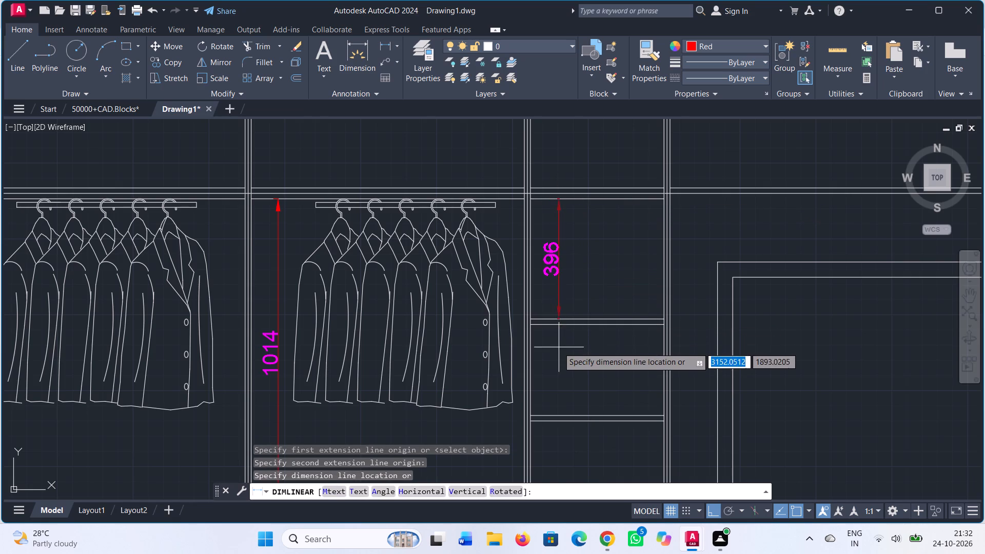
left_click(553, 318)
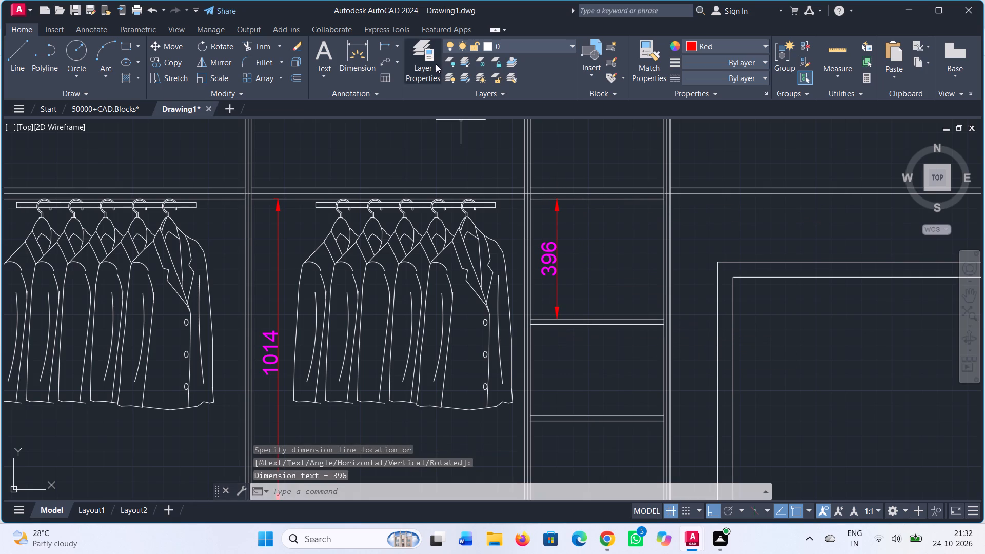
Dimension the fourth compartment's second opening from the top, between the first and second shelves, in line with the dimension above.
left_click(383, 50)
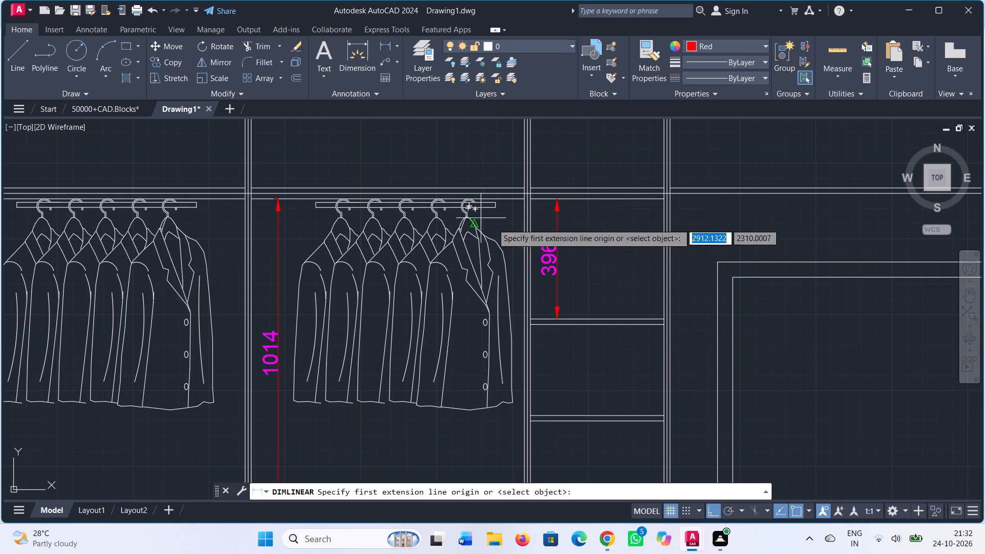
left_click(557, 324)
scroll(563, 356, "up", 3)
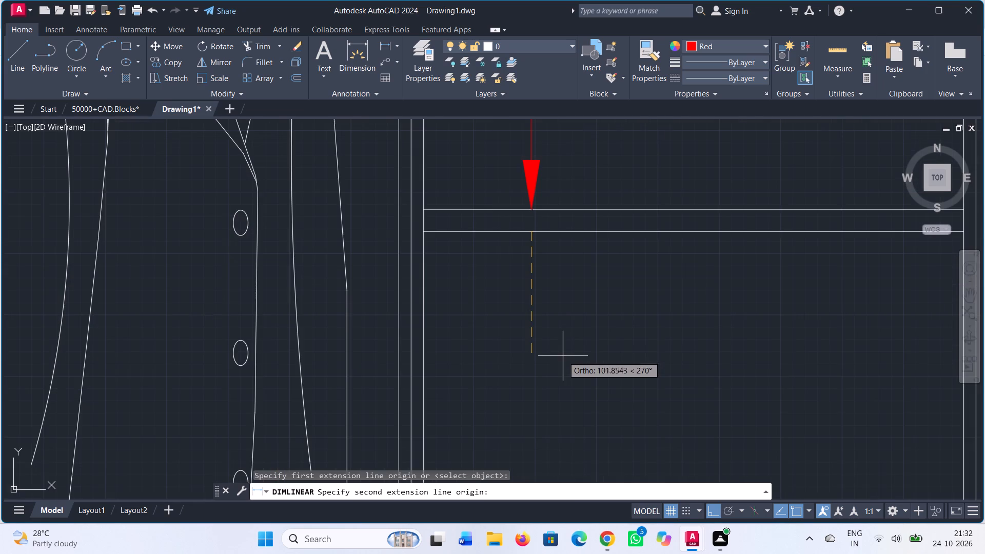
scroll(540, 377, "down", 2)
middle_click_drag(539, 428, 540, 305)
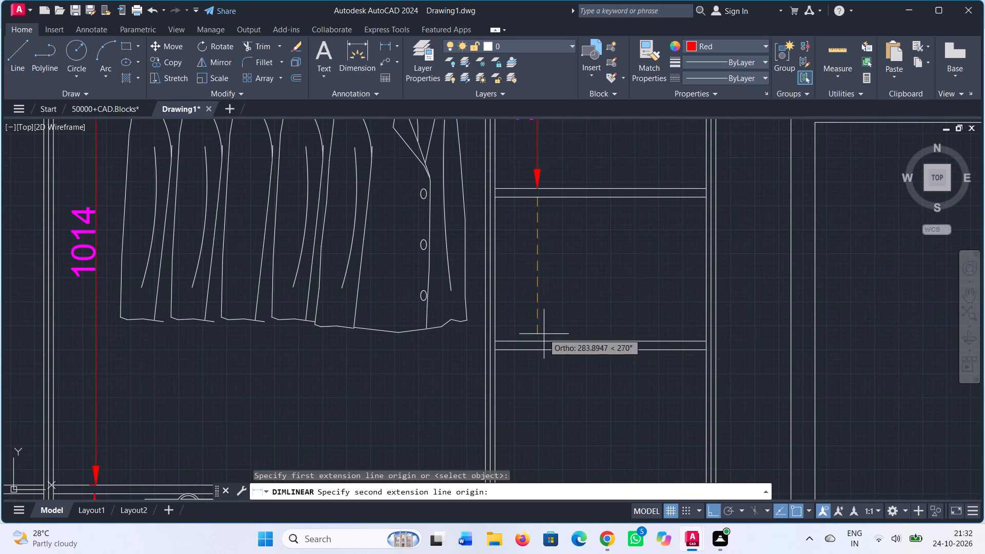
left_click(535, 341)
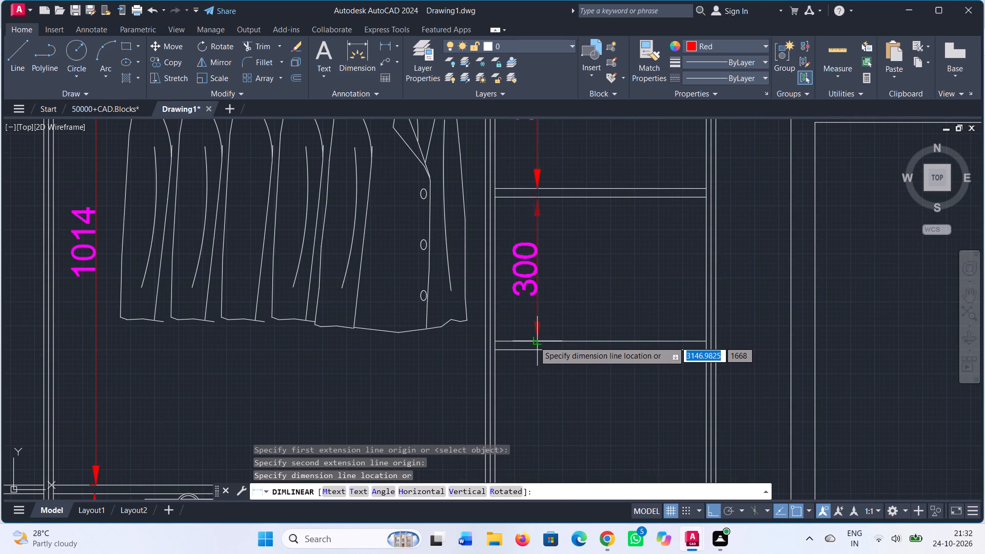
left_click(534, 341)
Dimension the fourth compartment's third opening, from the second shelf's underside to the middle shelf, continuing the same vertical dimension line.
left_click(388, 48)
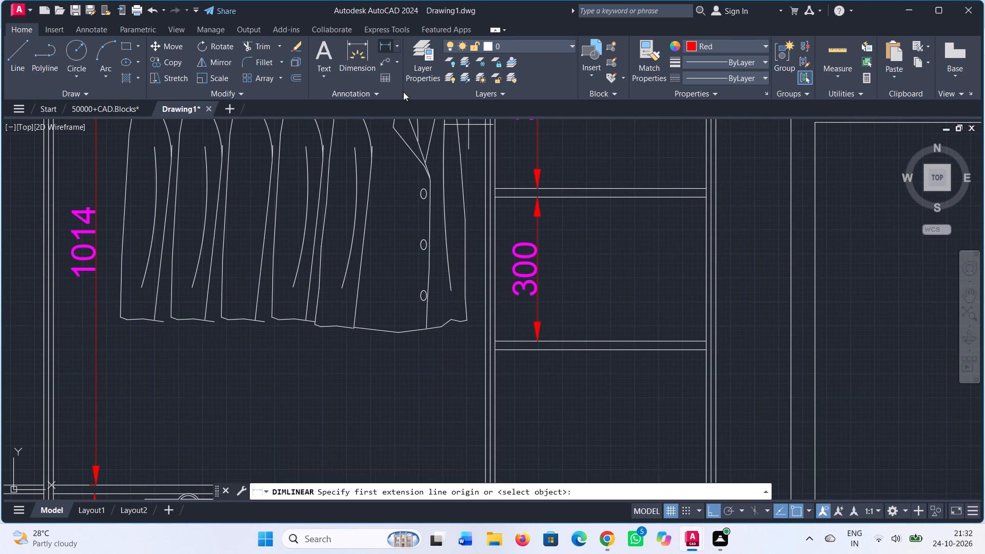
scroll(538, 263, "down", 2)
middle_click_drag(550, 282, 552, 209)
scroll(528, 255, "up", 1)
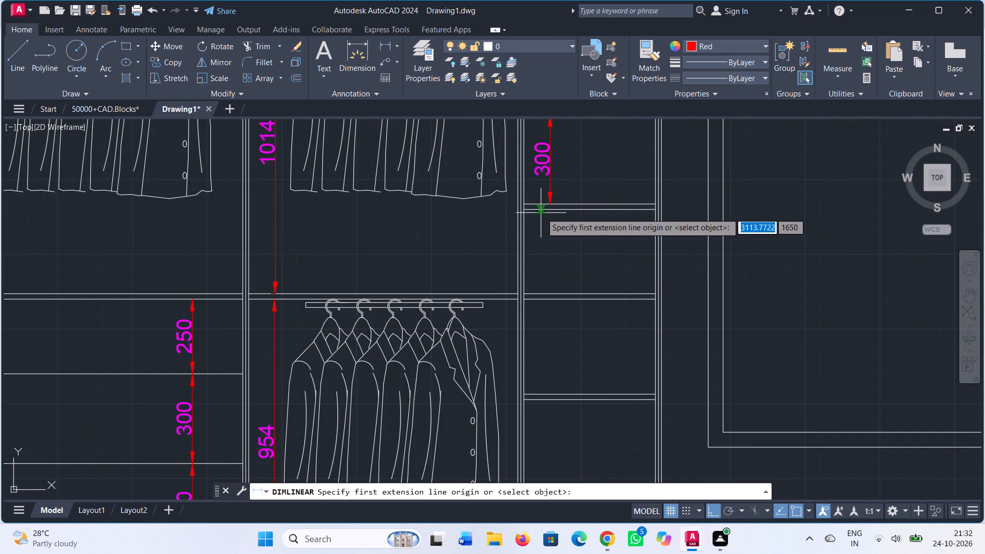
left_click(548, 212)
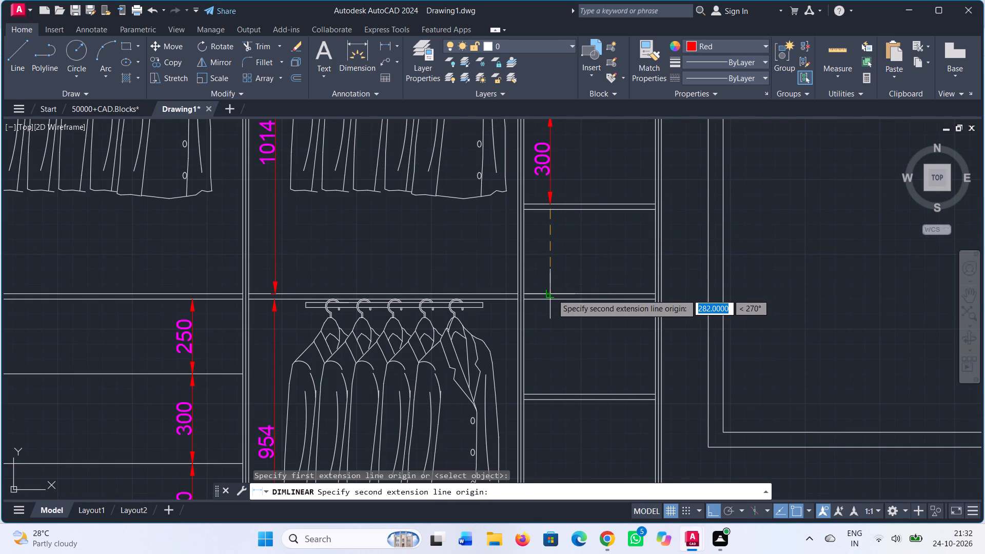
left_click(552, 294)
left_click(554, 294)
Dimension the fourth compartment's opening directly below the middle shelf, down to the next shelf, on the same vertical line.
left_click(383, 46)
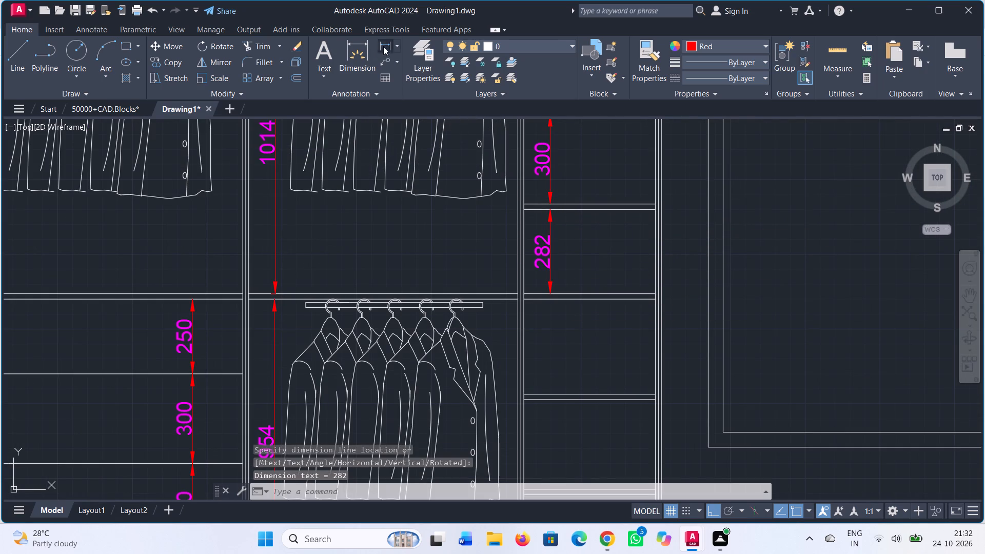
left_click(549, 303)
left_click(552, 392)
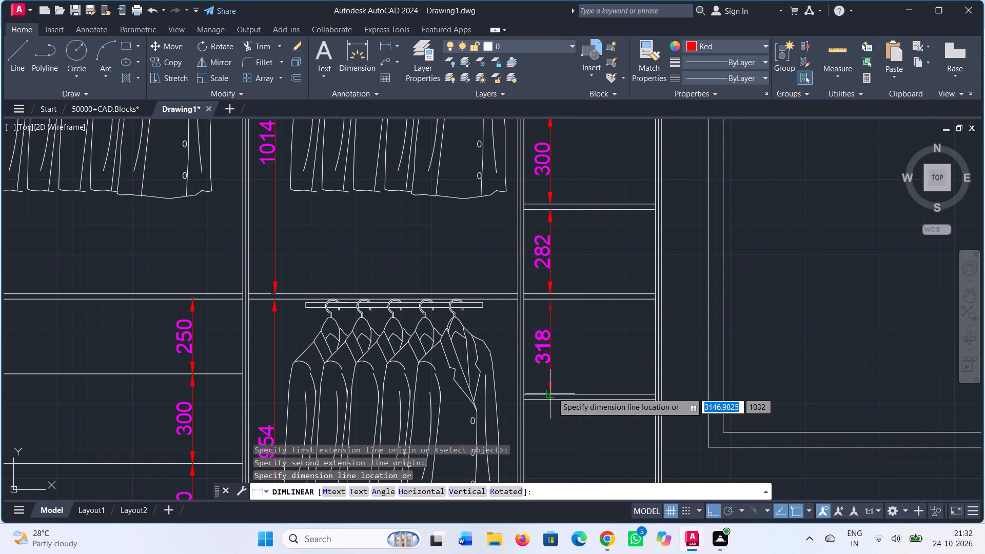
left_click(552, 392)
Dimension the fourth compartment's fifth opening from the top, between the two shelves below the middle shelf, in line with the others.
left_click_drag(385, 48, 393, 52)
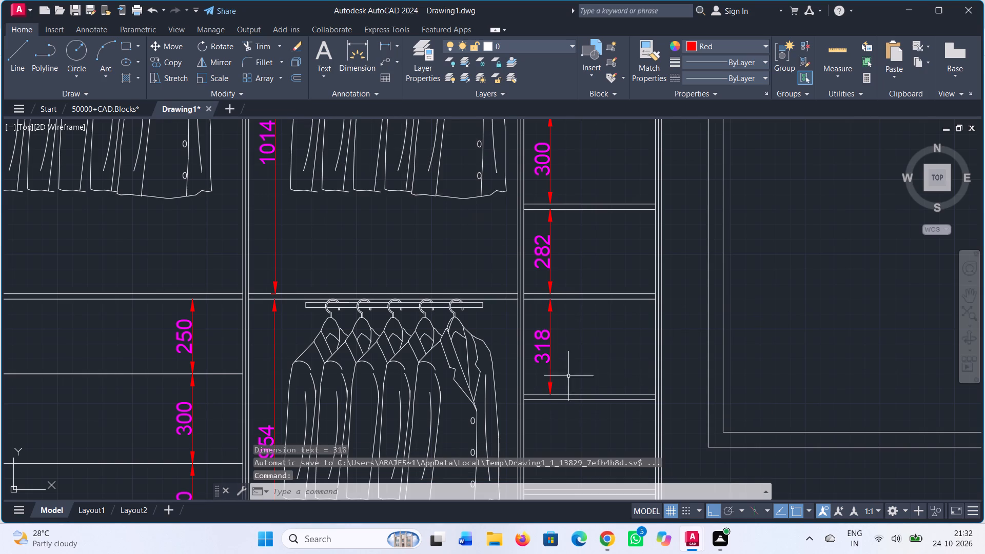
middle_click_drag(574, 361, 558, 212)
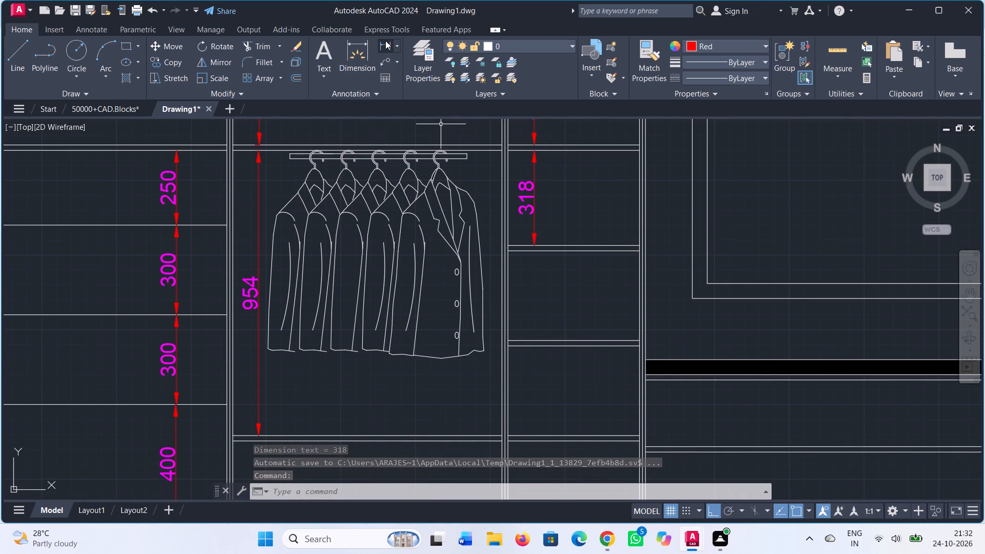
left_click(385, 41)
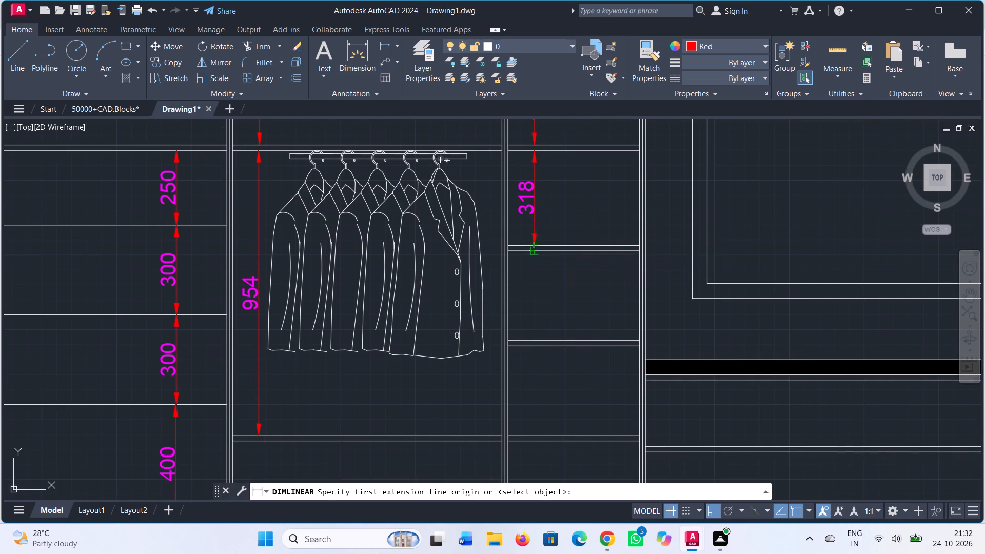
left_click(531, 252)
left_click(534, 339)
left_click(533, 339)
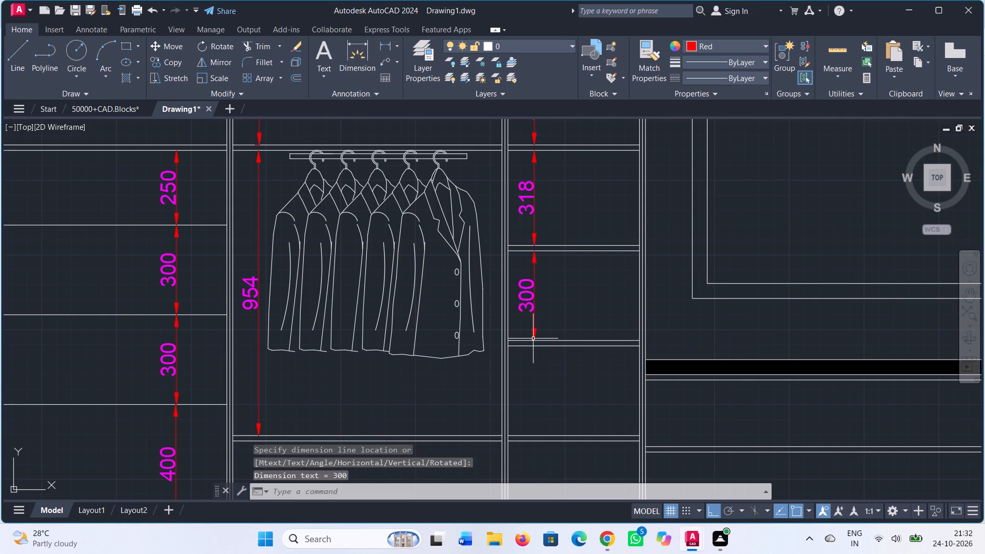
Dimension the fourth compartment's sixth opening, down to its lowest shelf, continuing the vertical dimension line.
middle_click_drag(557, 313, 554, 189)
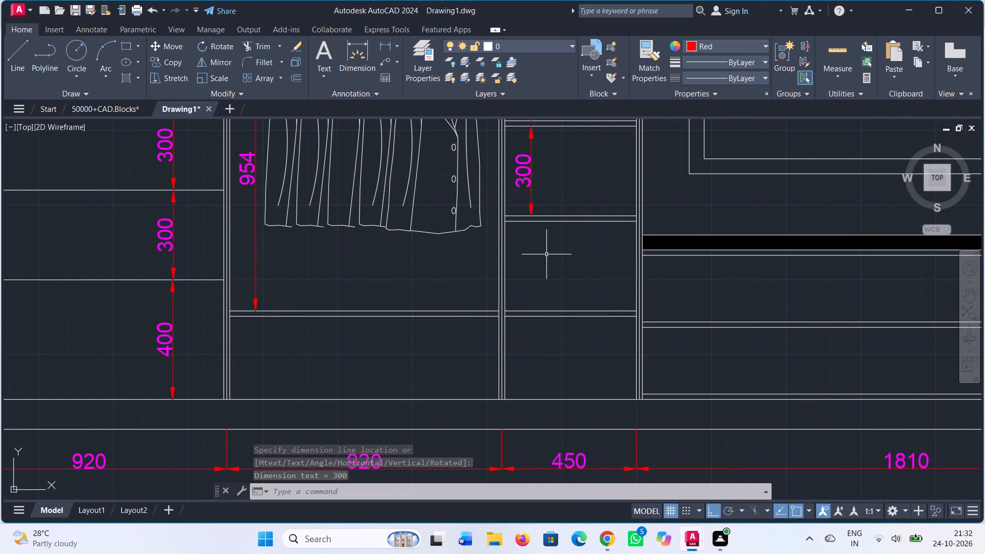
left_click_drag(387, 42, 388, 48)
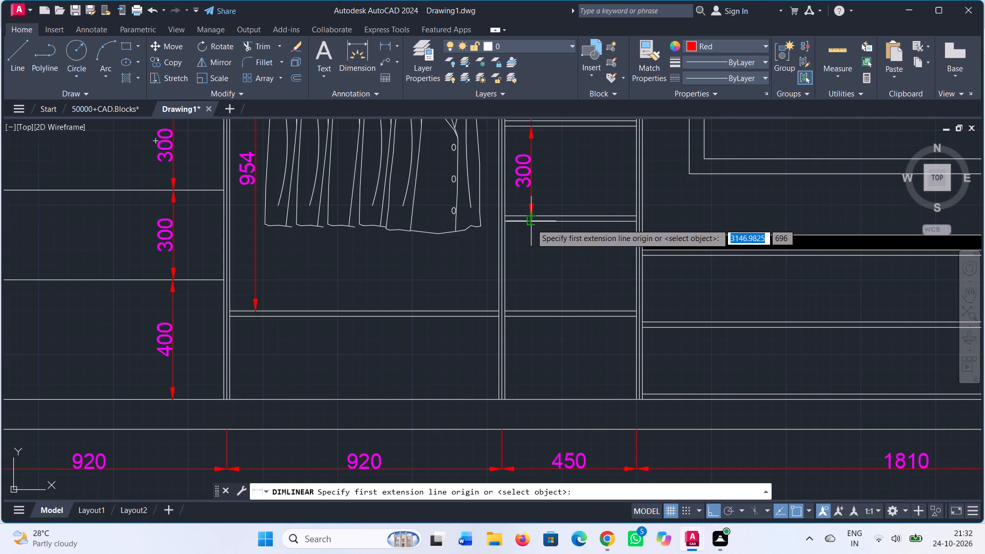
scroll(530, 225, "up", 1)
left_click(529, 221)
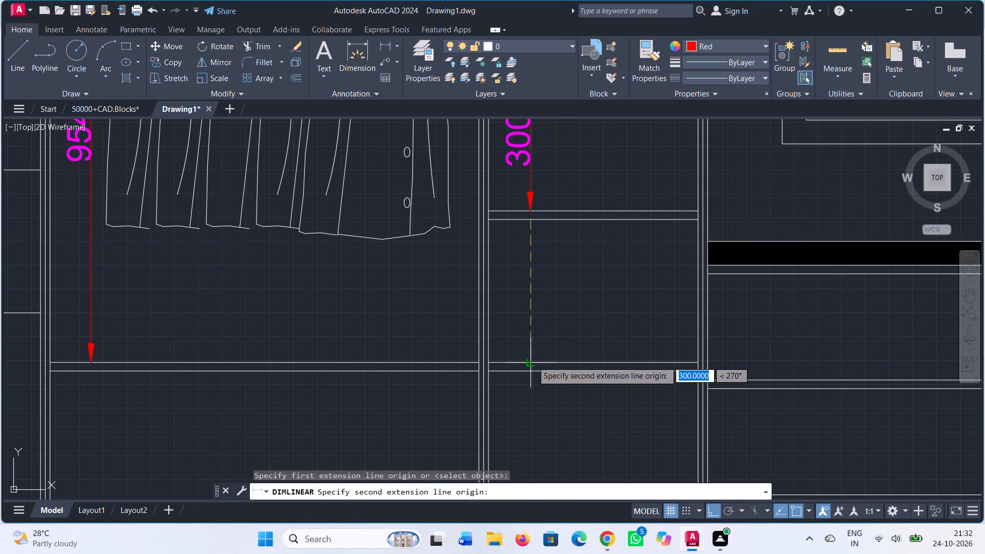
left_click(532, 363)
left_click(532, 363)
Dimension the fourth compartment's bottom opening, from the lowest shelf's underside to the plinth line, completing the vertical dimension chain.
middle_click_drag(556, 324, 557, 205)
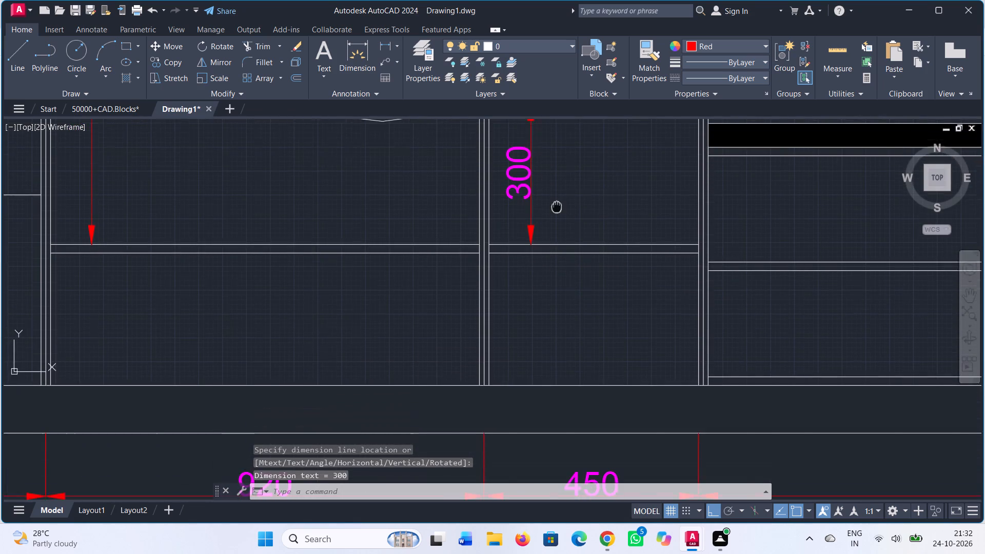
middle_click_drag(557, 205, 557, 204)
left_click_drag(383, 42, 384, 47)
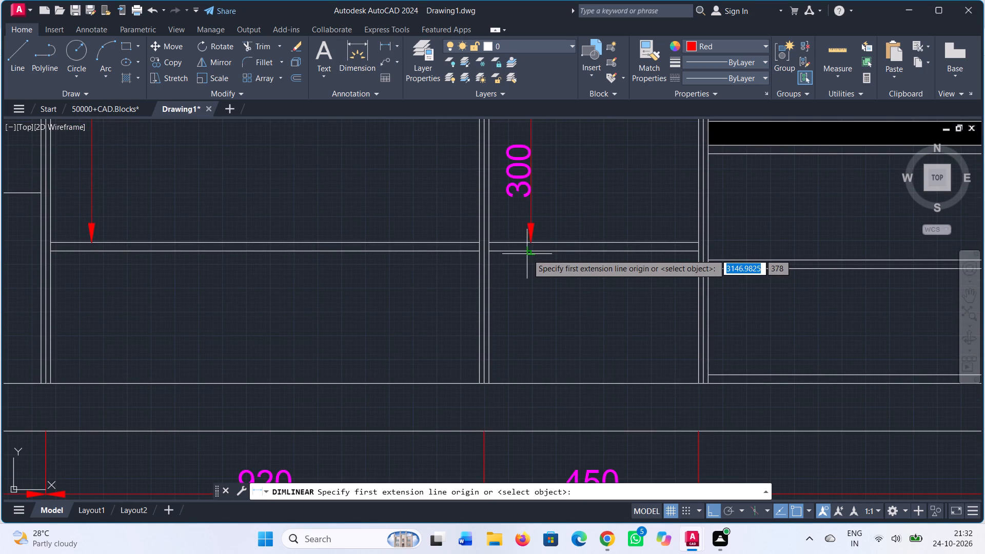
left_click(529, 254)
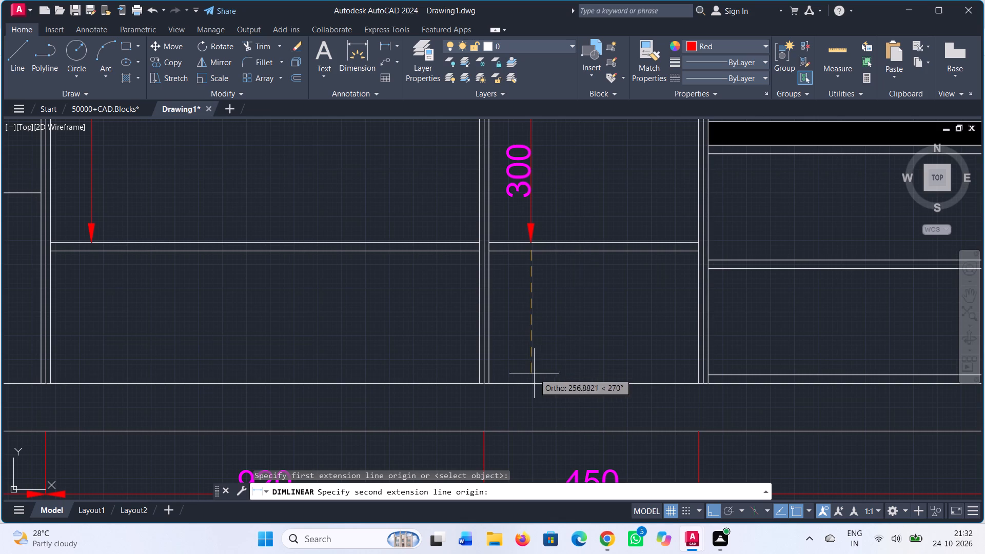
left_click(532, 382)
left_click(532, 382)
scroll(579, 346, "down", 2)
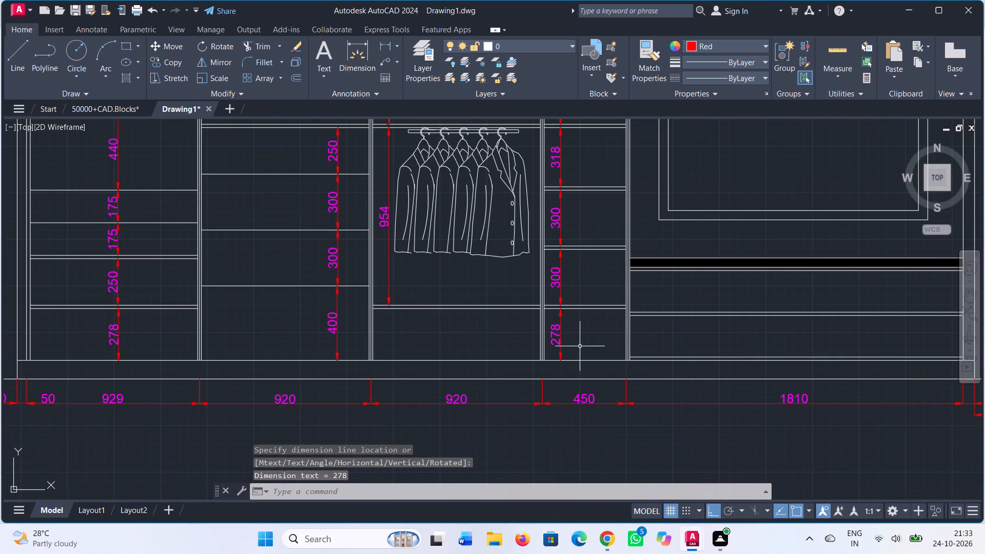
middle_click_drag(704, 333, 387, 270)
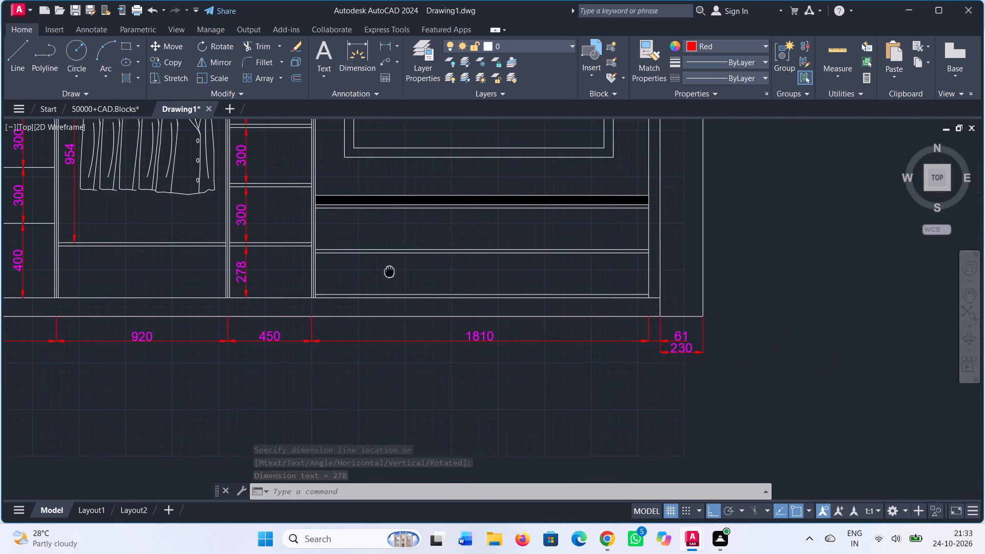
Set the current object colour to ByLayer for new geometry.
middle_click_drag(387, 270, 383, 269)
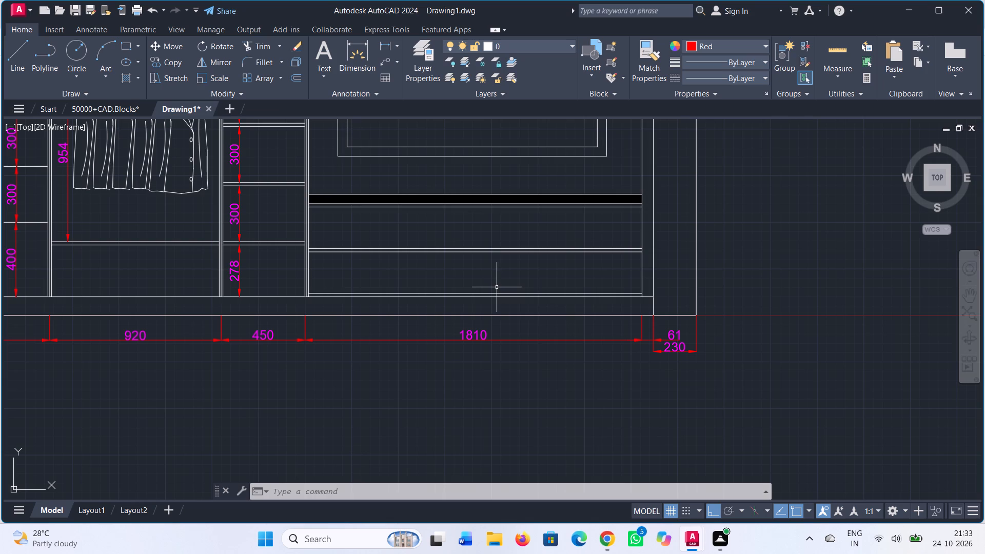
middle_click_drag(503, 278, 548, 293)
key("Escape")
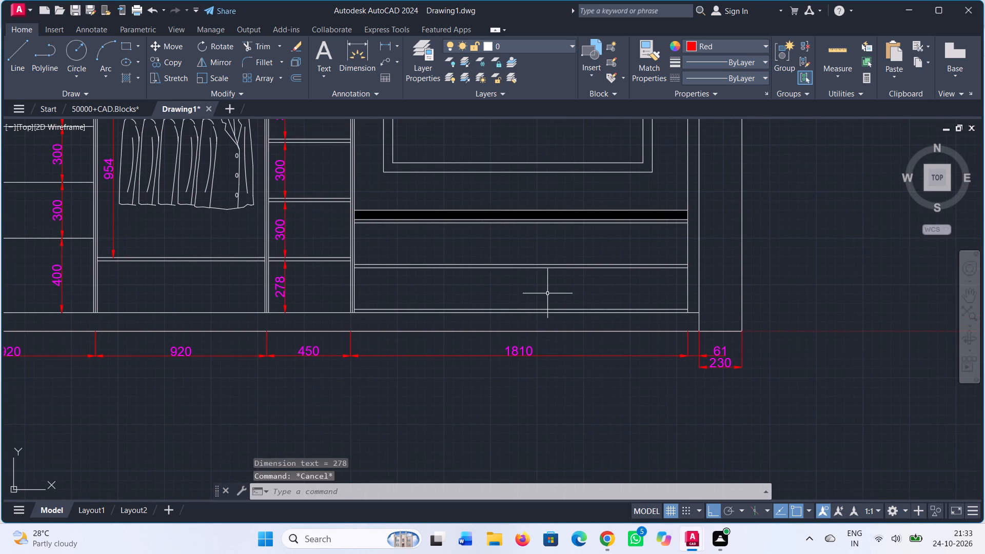
type("off")
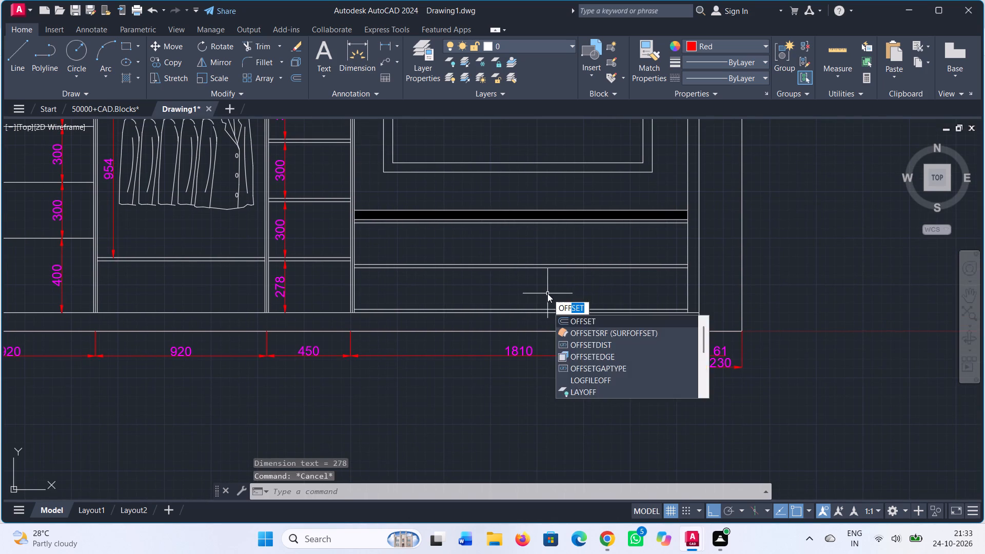
key("Escape")
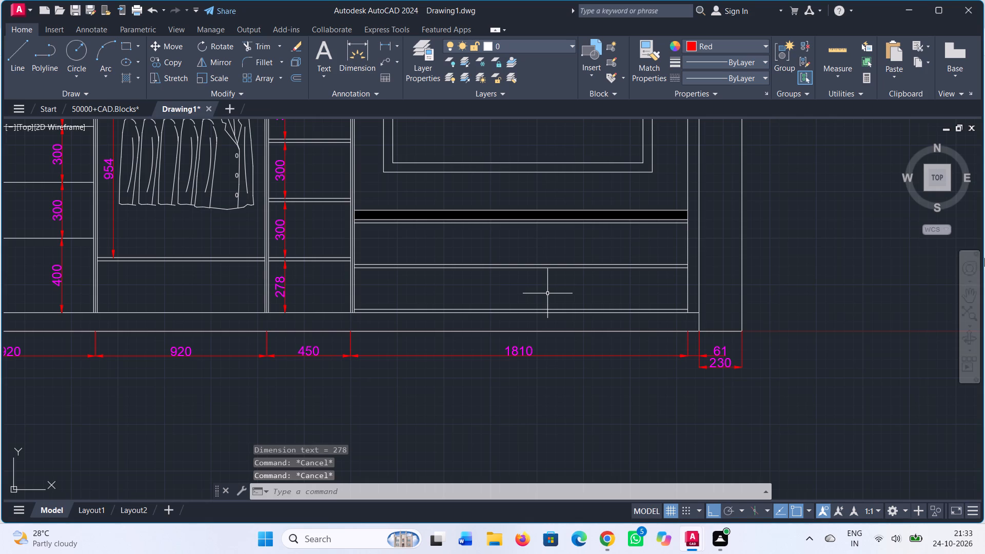
key("Escape")
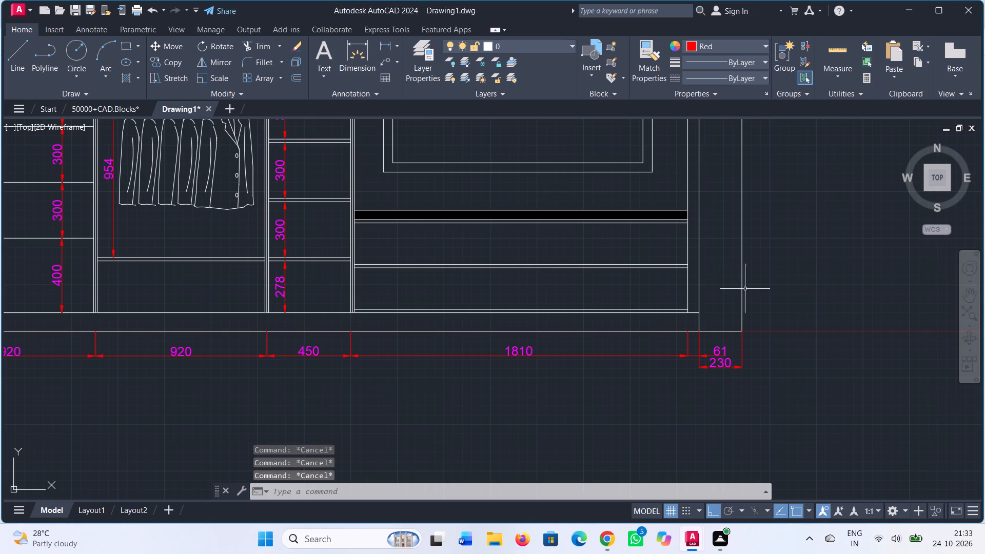
left_click(718, 45)
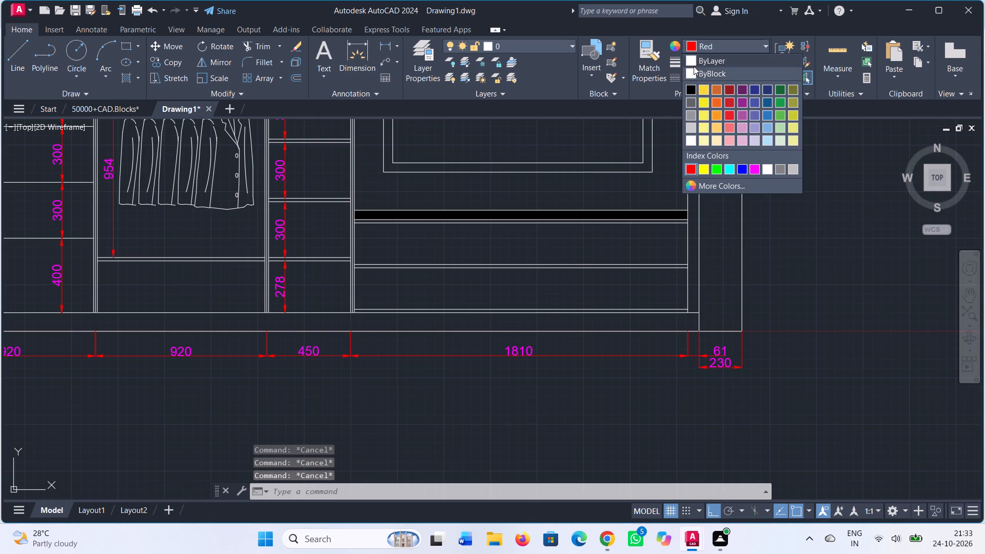
left_click(696, 58)
key("Escape")
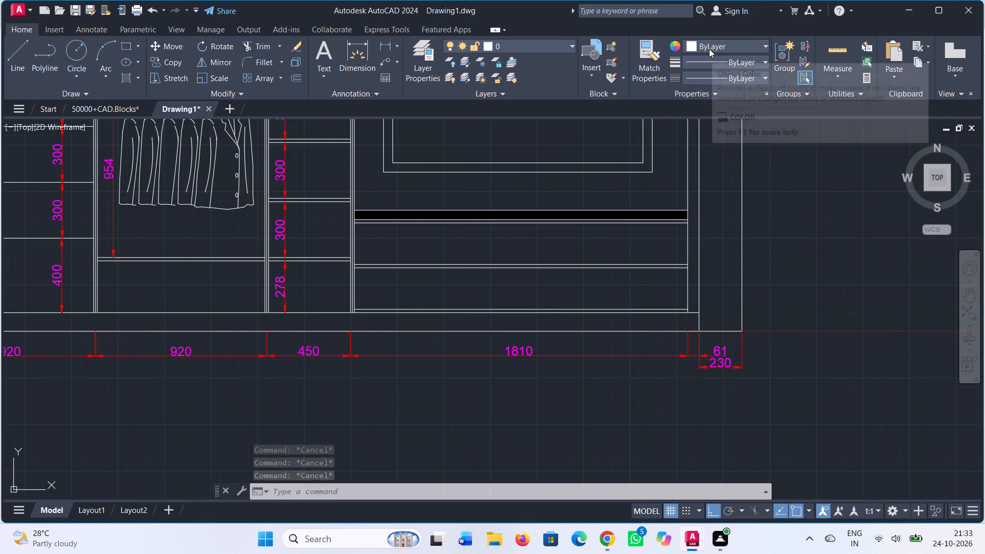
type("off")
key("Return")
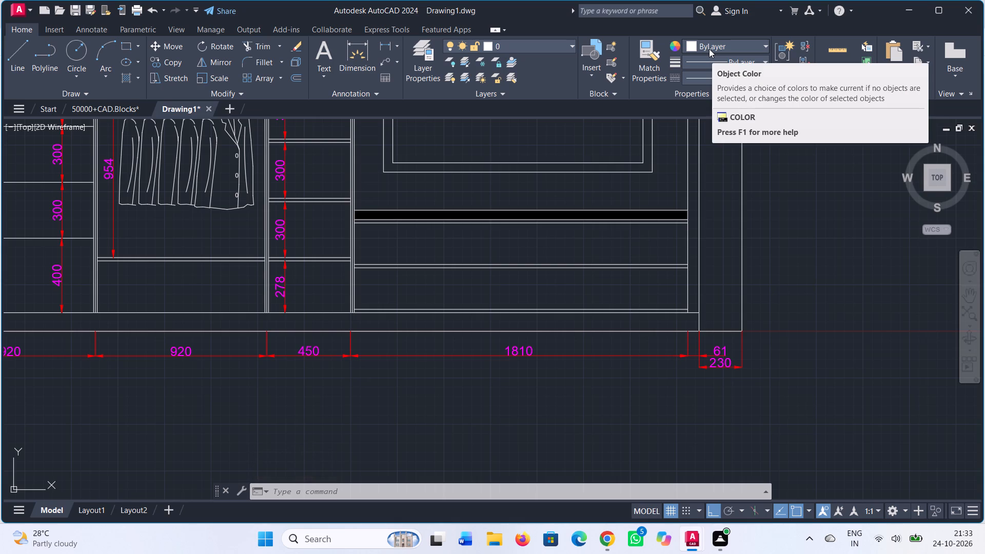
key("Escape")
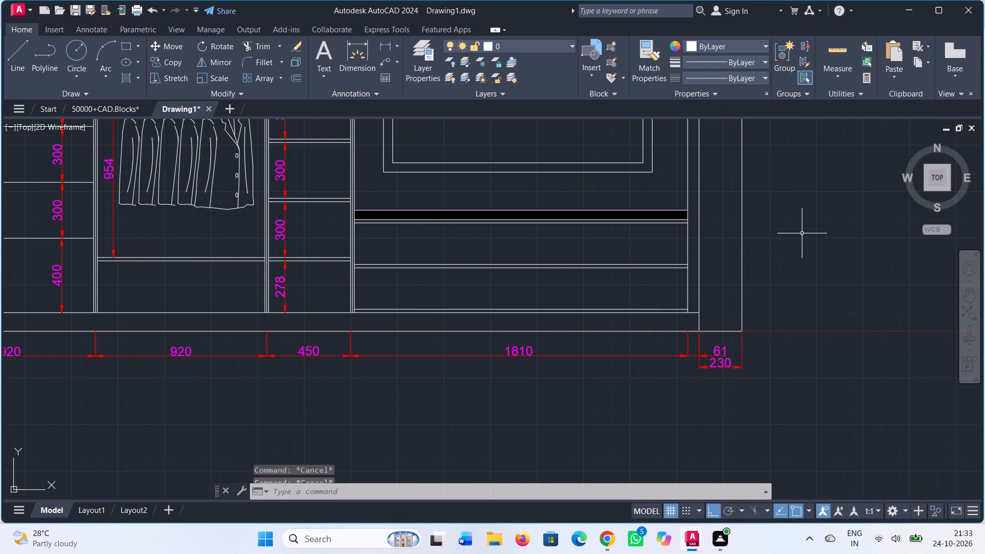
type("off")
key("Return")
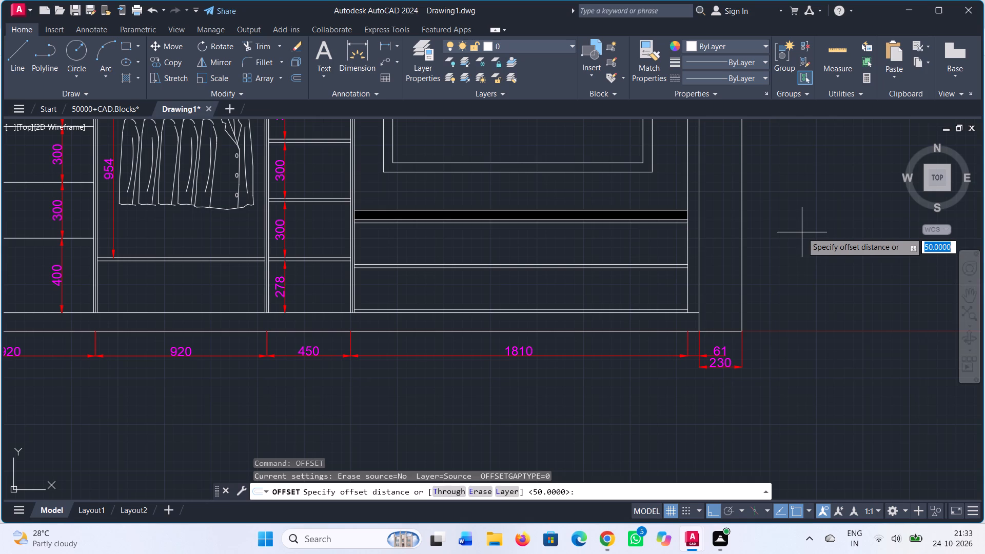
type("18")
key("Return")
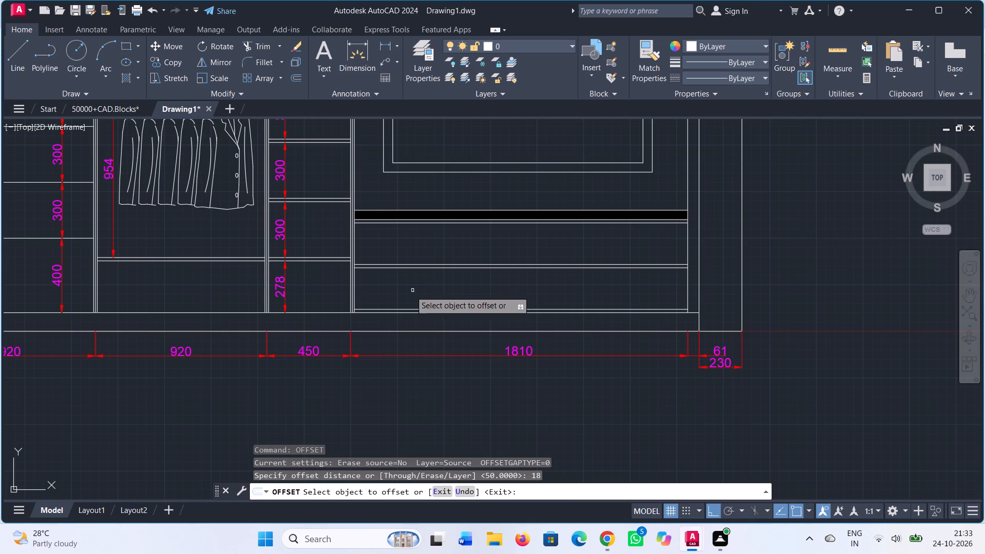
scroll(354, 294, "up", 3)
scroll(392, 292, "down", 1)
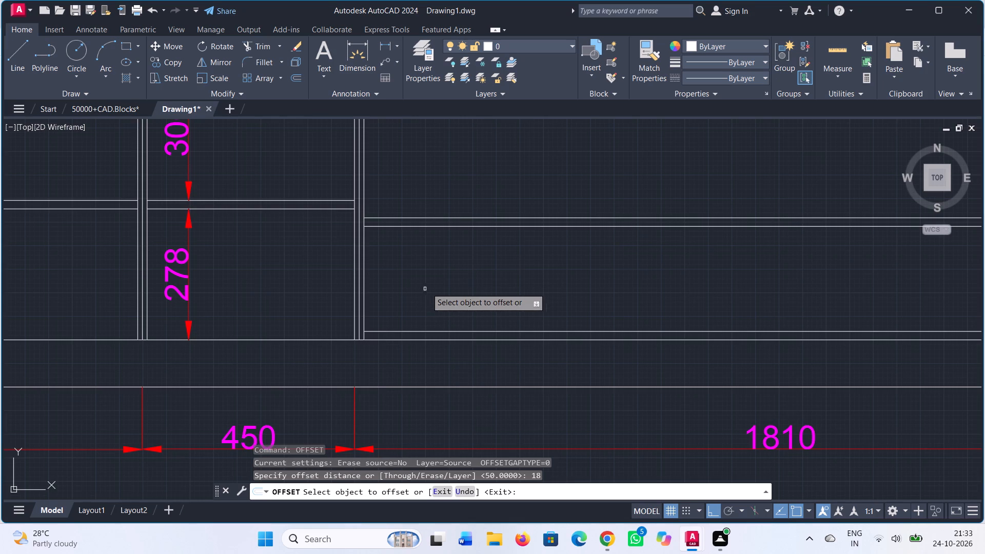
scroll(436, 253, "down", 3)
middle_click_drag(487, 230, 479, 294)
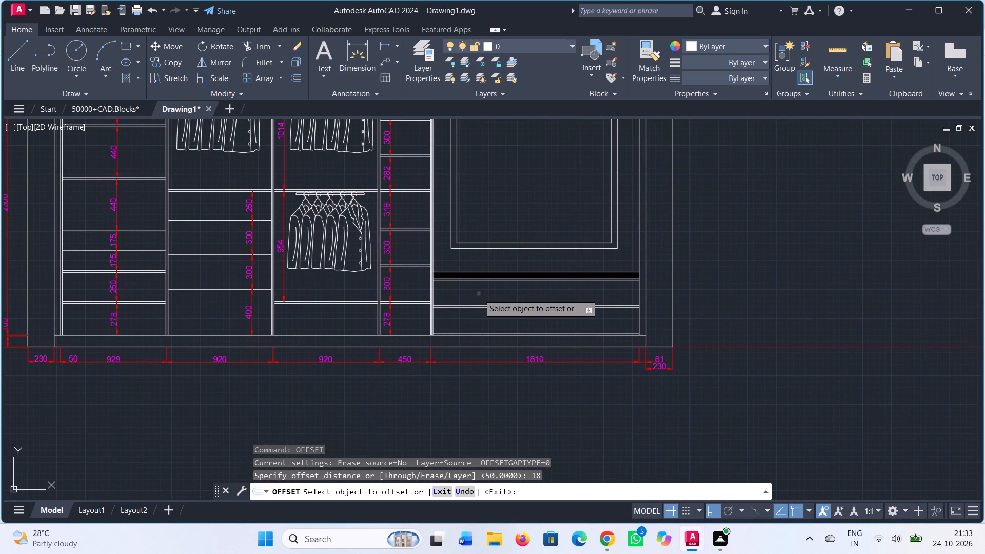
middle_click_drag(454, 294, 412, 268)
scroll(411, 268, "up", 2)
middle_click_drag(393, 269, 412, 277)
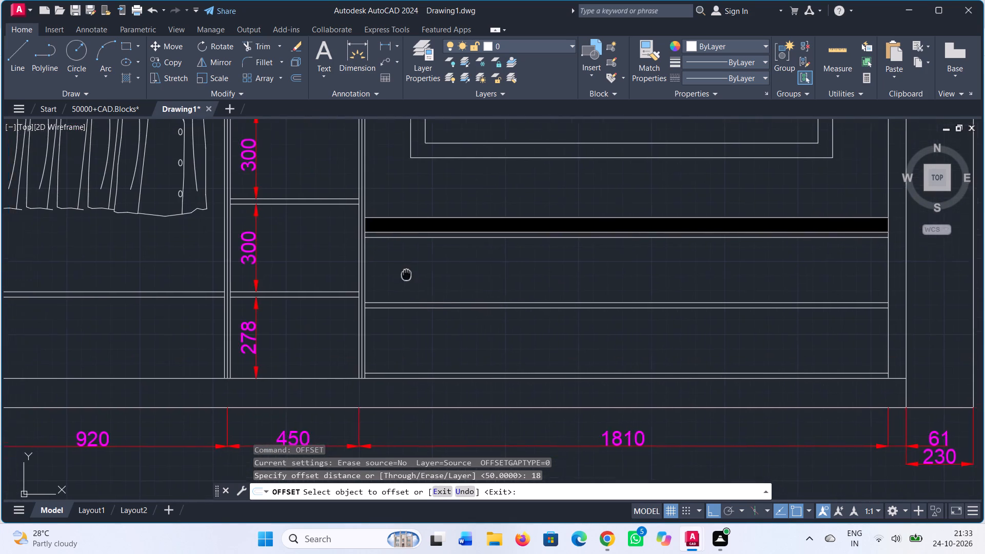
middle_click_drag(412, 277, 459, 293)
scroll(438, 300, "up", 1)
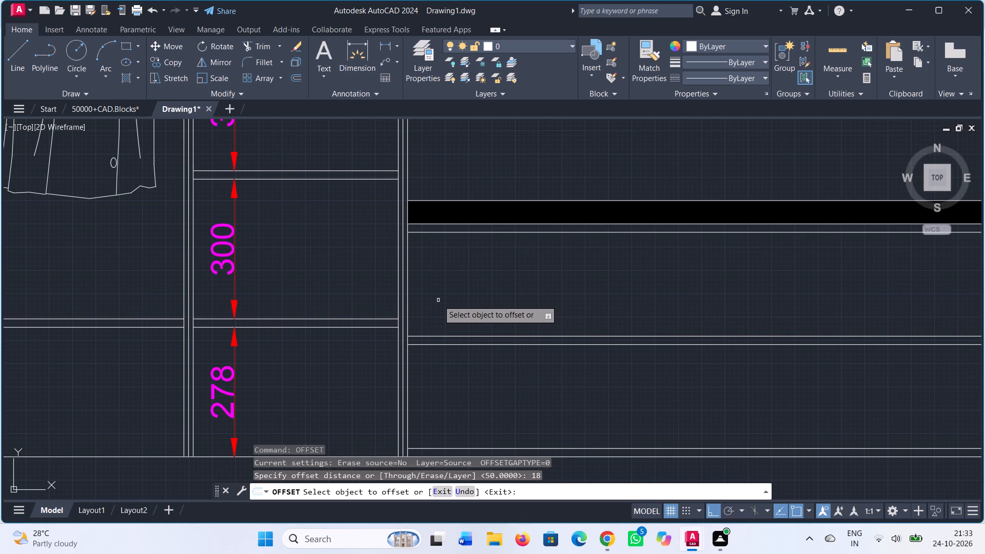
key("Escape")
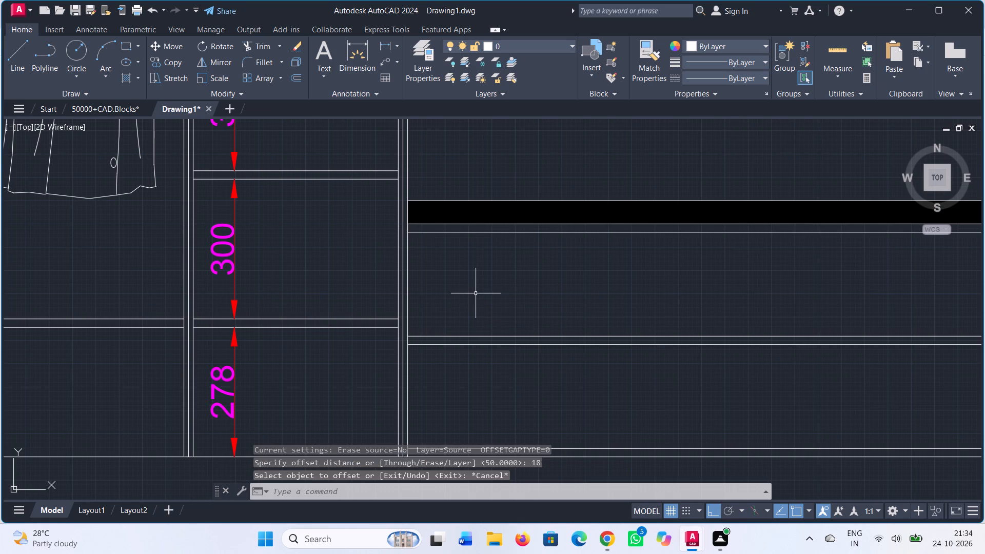
Trim the right-hand line of the divider beside the fourth compartment, above the black band in the wide compartment.
type("tr")
key("Return")
scroll(477, 290, "down", 1)
middle_click_drag(467, 201, 466, 281)
scroll(446, 285, "up", 1)
left_click(423, 306)
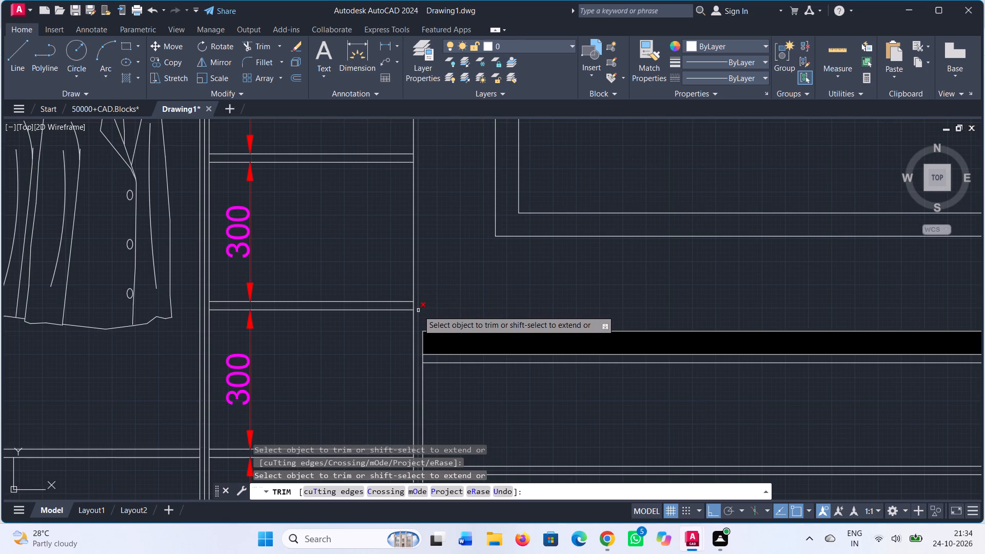
key("Escape")
Extend the black band's top line left to the divider's far left line.
key("e")
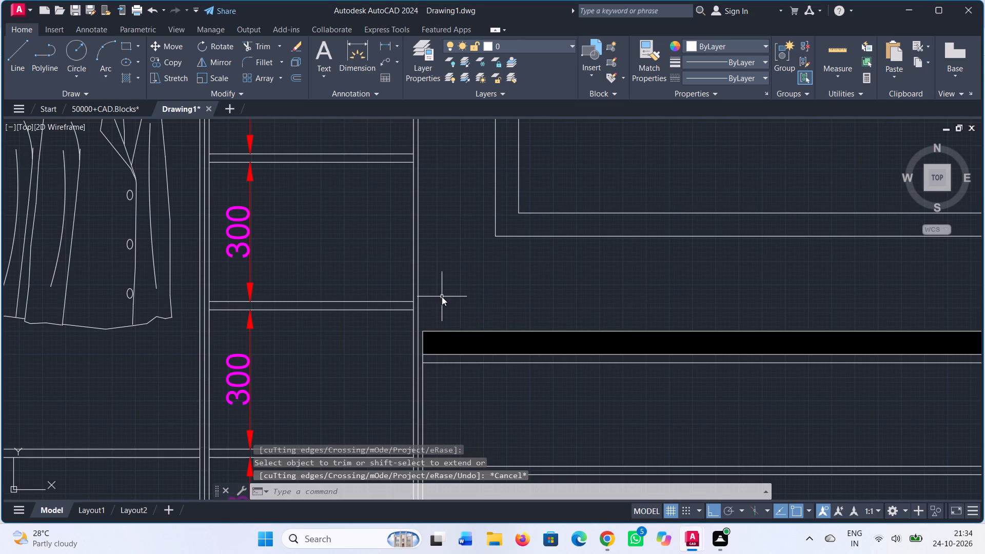
key("x")
type("tend")
key("Return")
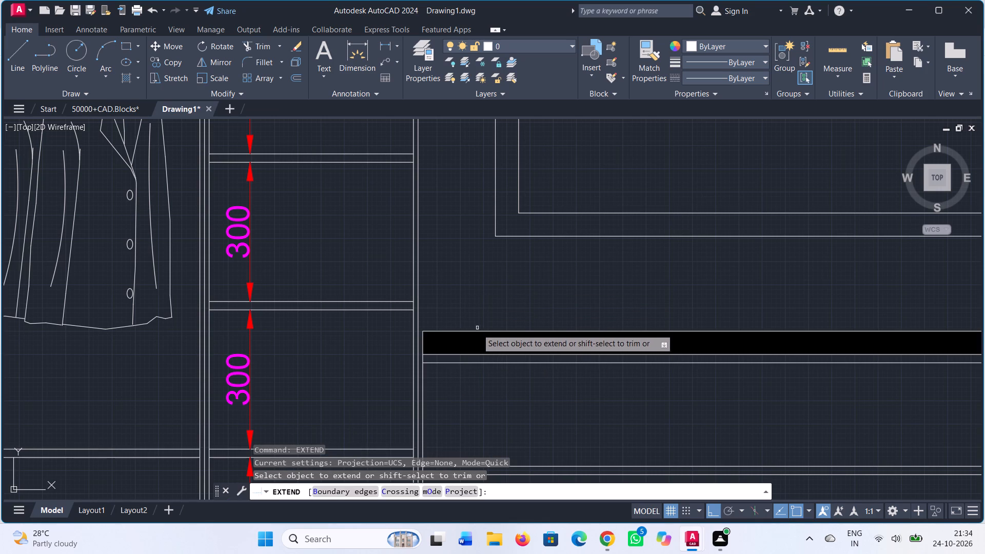
left_click(476, 329)
left_click(473, 329)
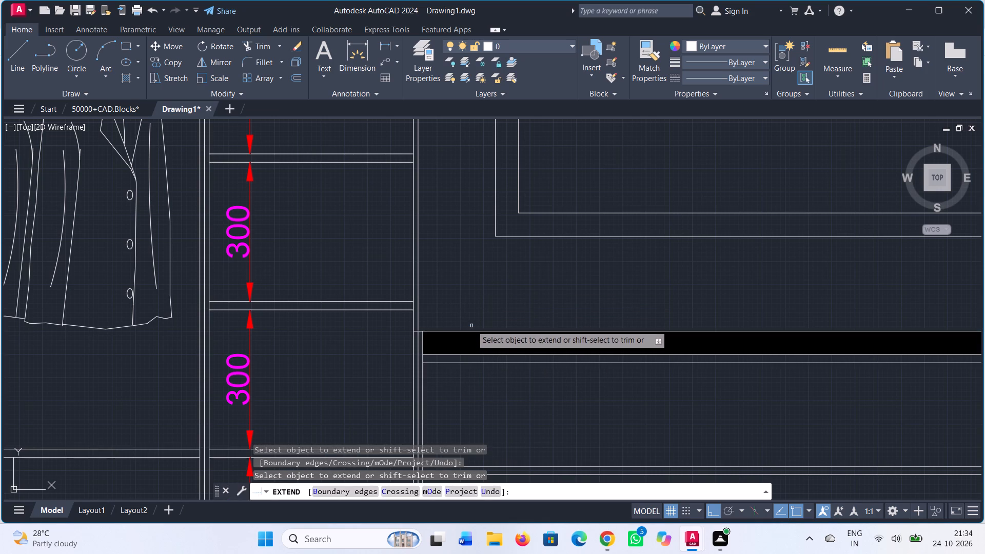
key("Escape")
Trim the divider's centre line above the extended top line of the black band.
key("t")
key("r")
key("Return")
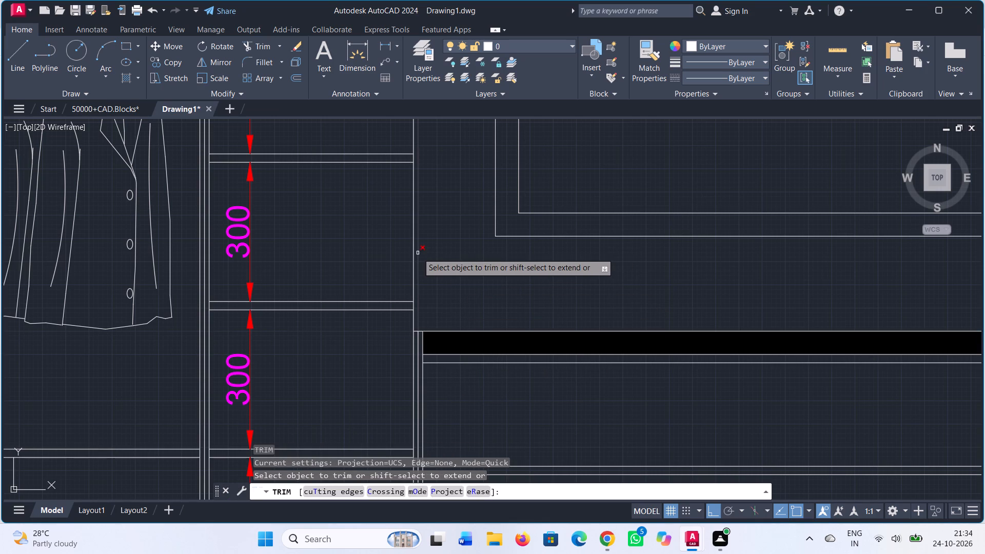
left_click(418, 253)
Trim the divider's right-hand line between the board under the black band and the shelf below it.
scroll(451, 268, "down", 1)
middle_click_drag(466, 275, 467, 261)
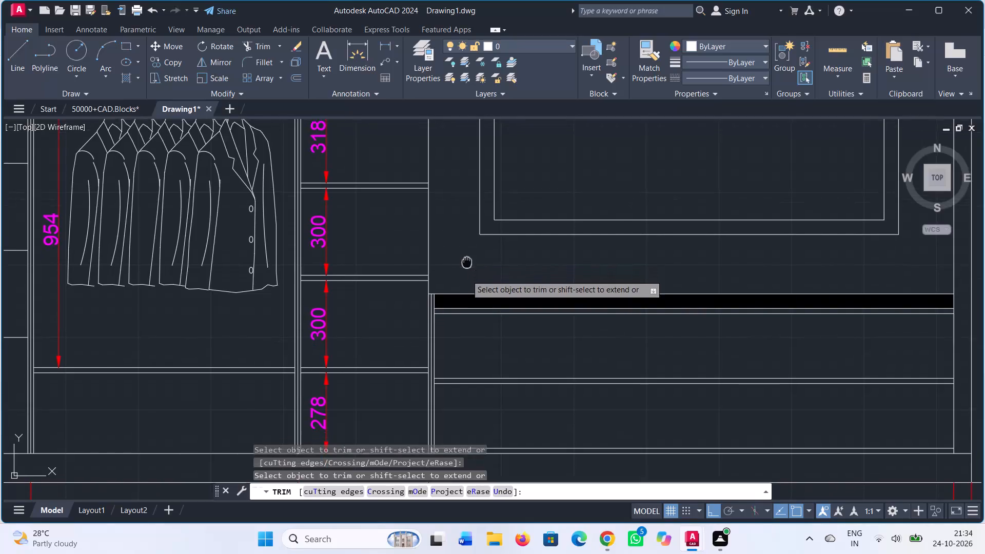
middle_click_drag(467, 261, 479, 221)
scroll(461, 309, "up", 1)
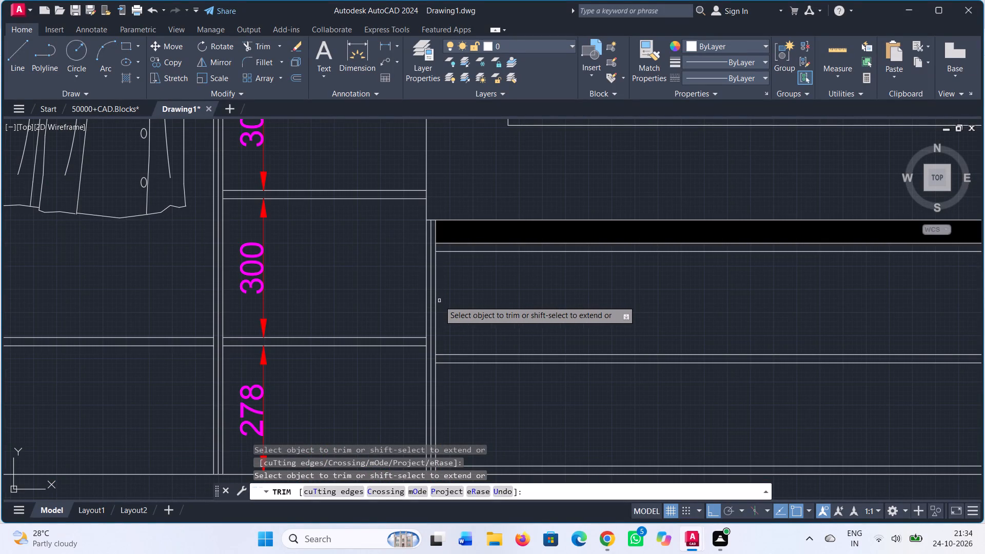
left_click(437, 303)
scroll(444, 276, "up", 3)
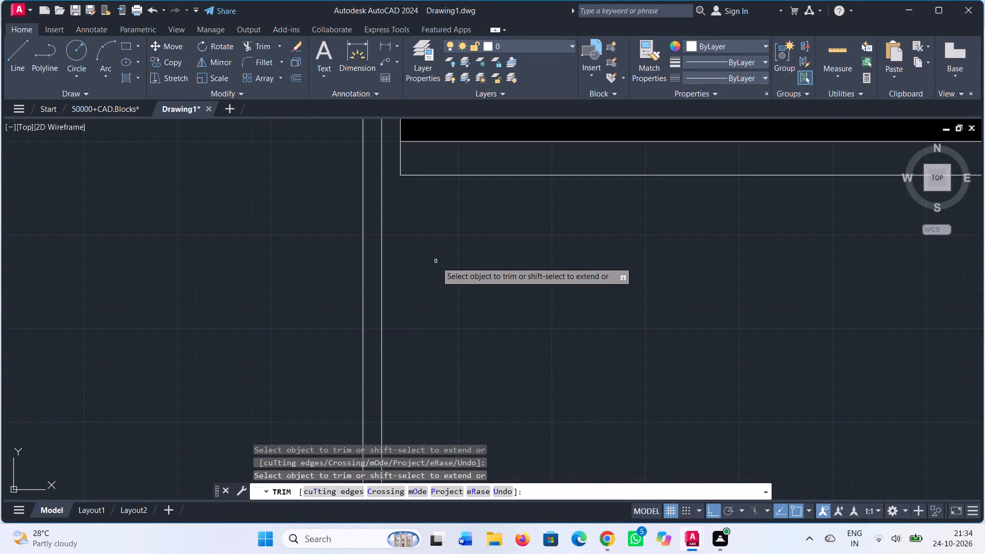
scroll(443, 271, "down", 2)
key("Escape")
key("t")
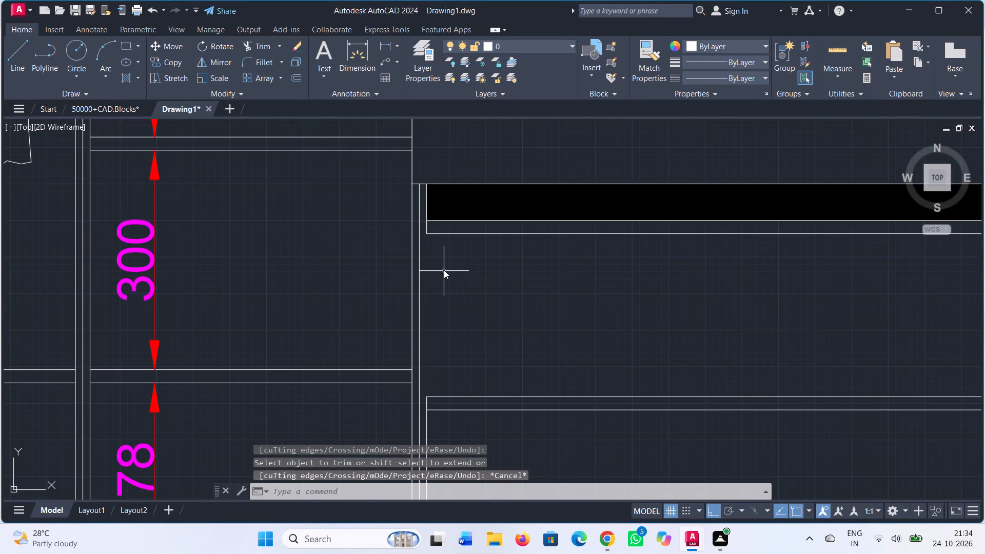
key("Escape")
Extend both lines of the board under the black band to the divider's centre line and trim the leftover right-hand line segments between them and beside the band.
type("tr")
key("Return")
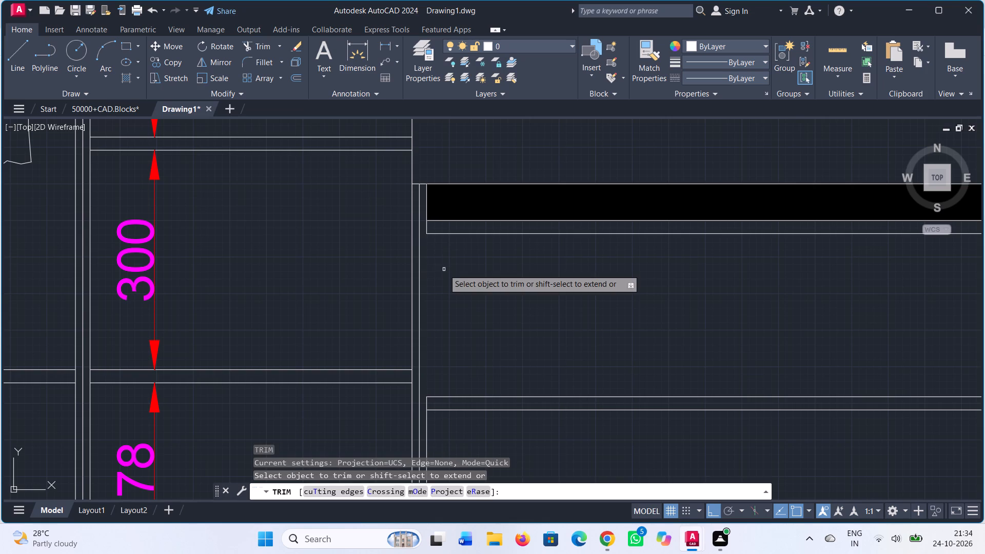
left_click(444, 234, "shift")
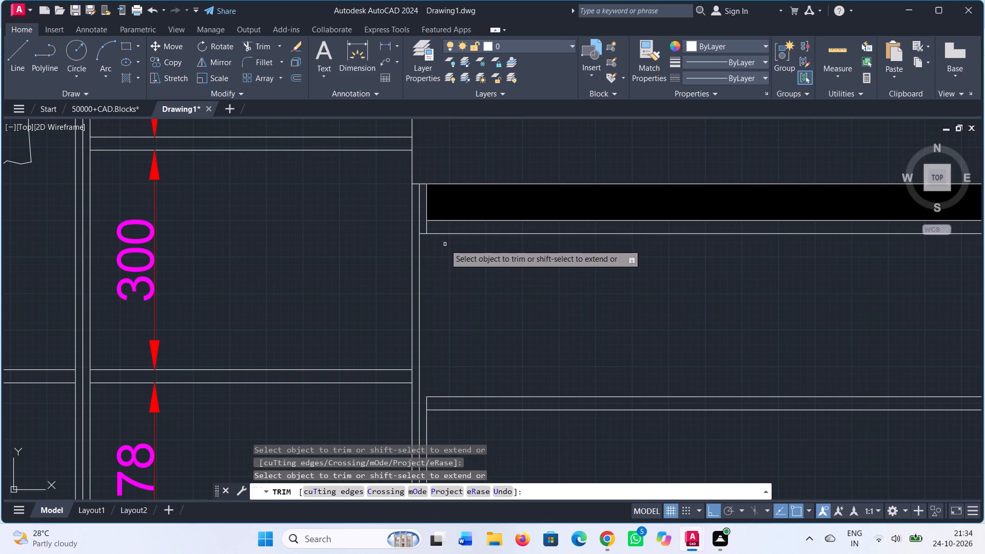
left_click(427, 229)
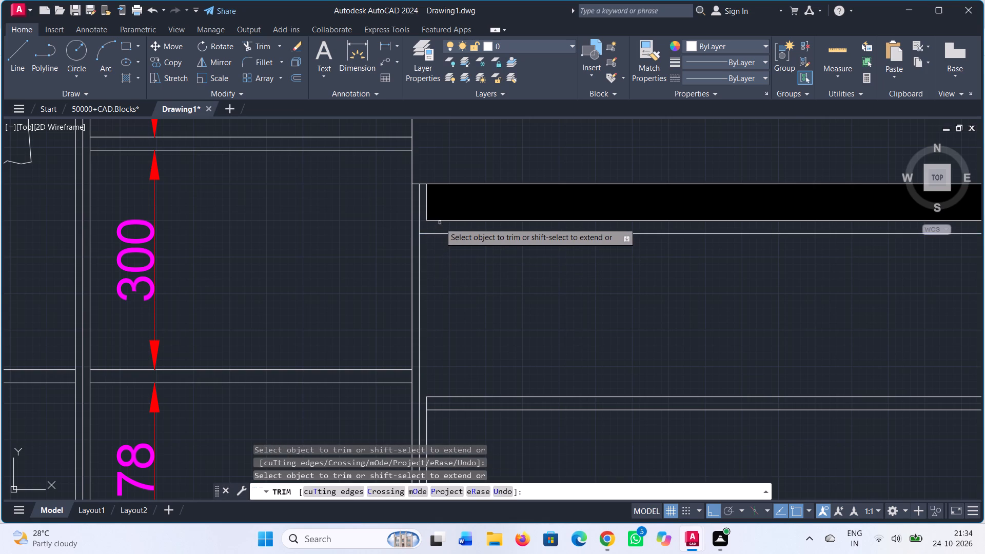
left_click(440, 222, "shift")
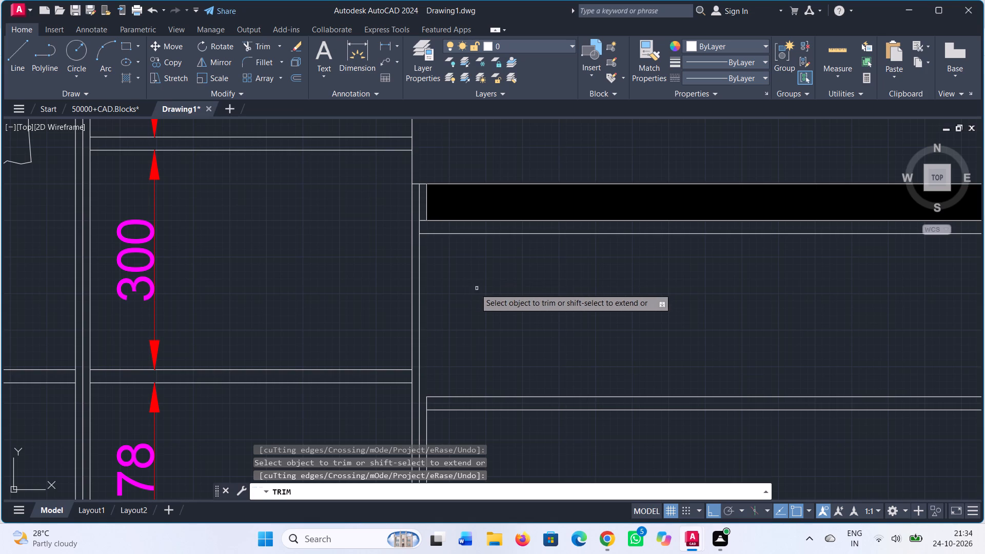
right_click(426, 209)
left_click(426, 209)
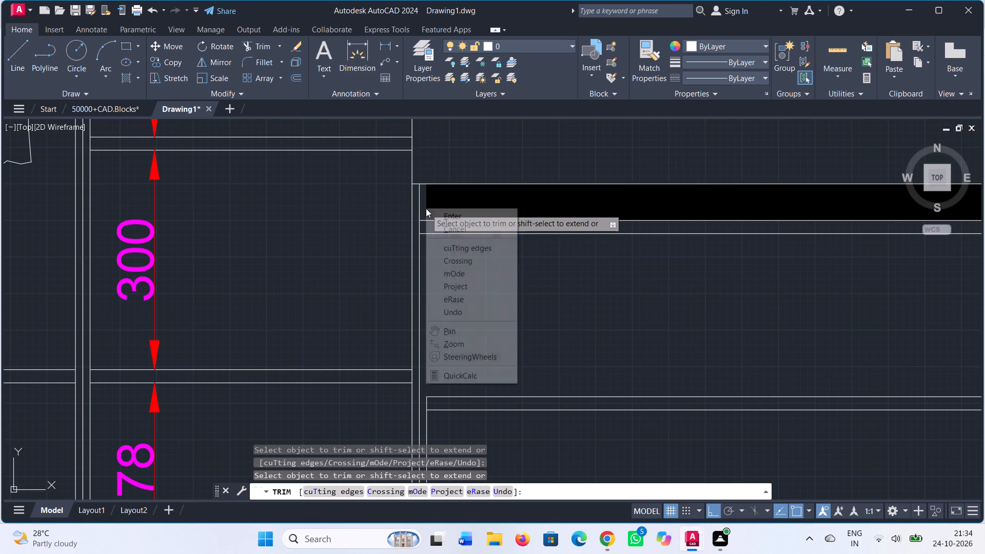
left_click(553, 258)
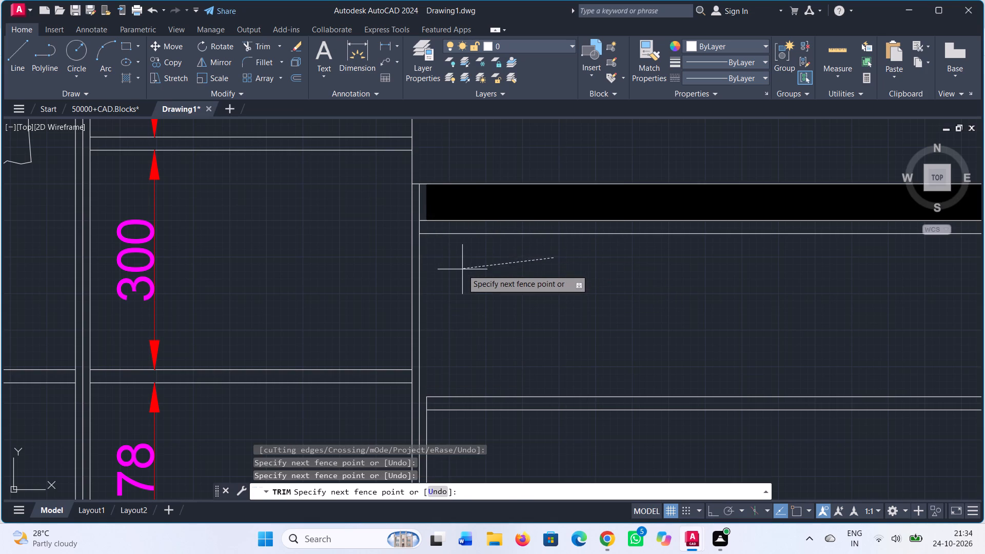
left_click(494, 275)
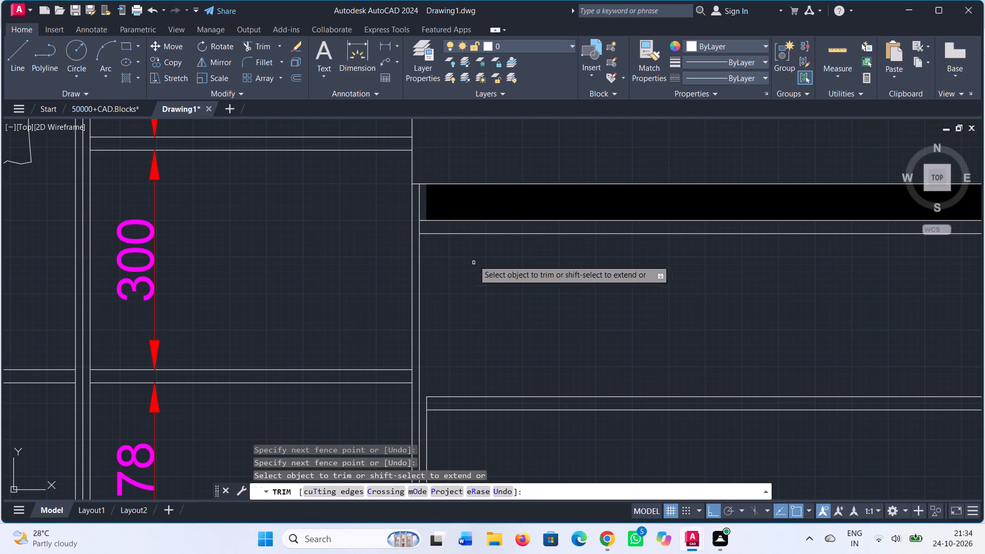
Extend the top and bottom lines of the wide compartment's lower shelf to the divider's centre line.
middle_click_drag(464, 310, 461, 251)
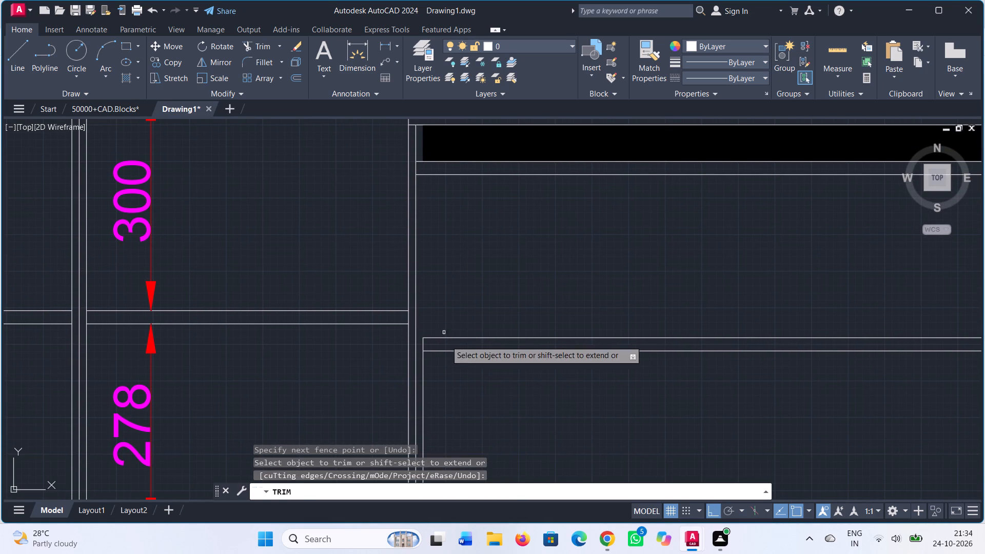
left_click(449, 338, "shift")
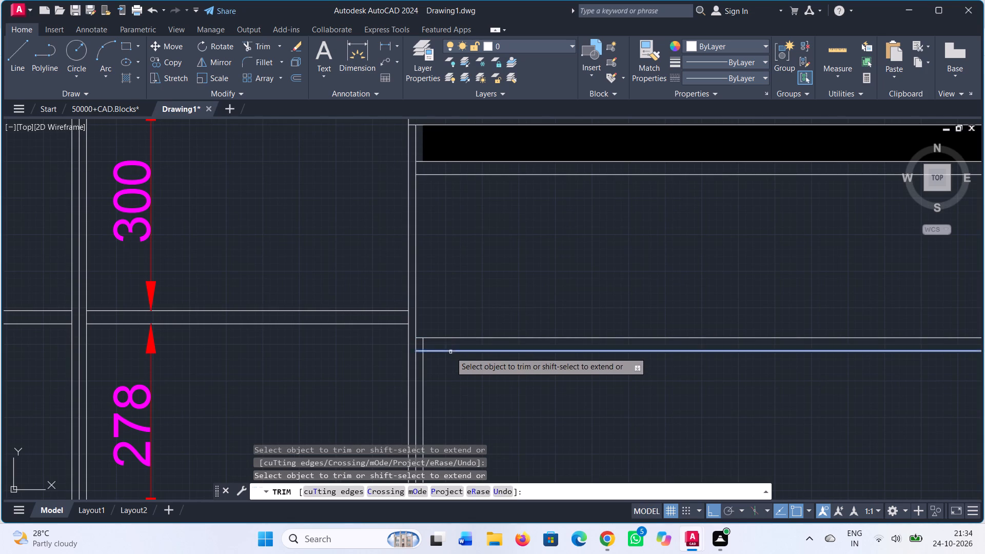
left_click(450, 353, "shift")
left_click(450, 351, "shift")
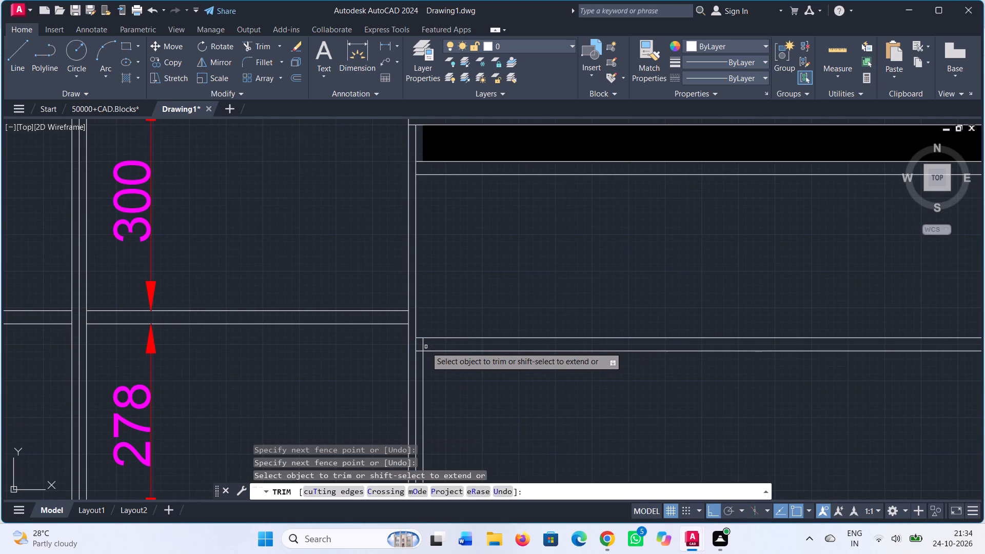
Trim the divider's right-hand line at and below the lower shelf, and extend the bottom board's top line to the divider's centre line.
left_click(423, 348)
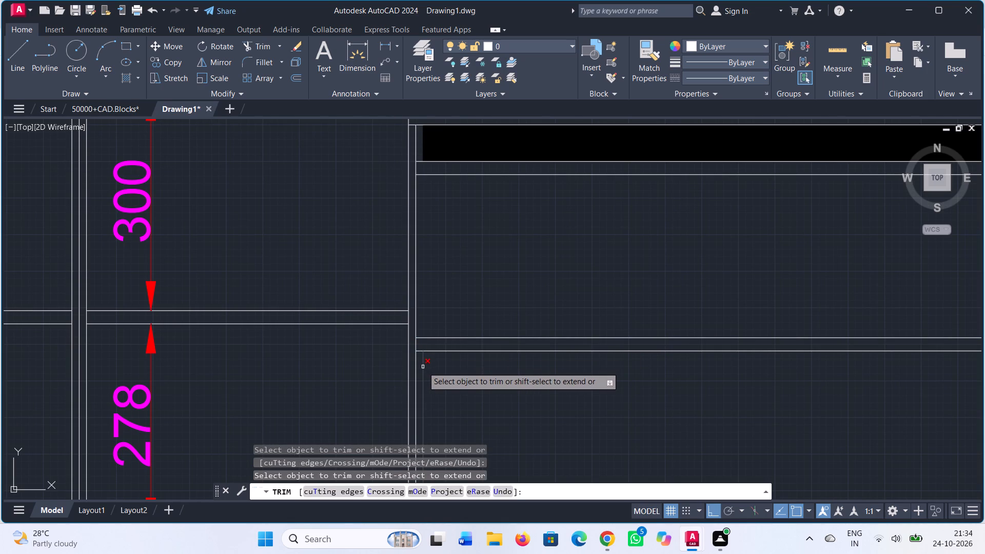
left_click(423, 367)
scroll(461, 383, "down", 1)
middle_click_drag(486, 389, 481, 295)
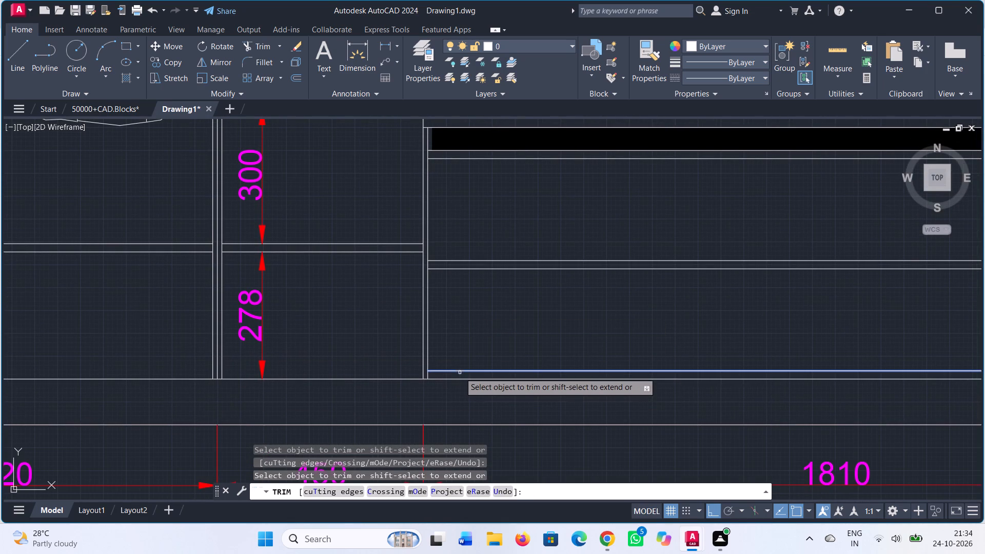
left_click(460, 371, "shift")
key("Escape")
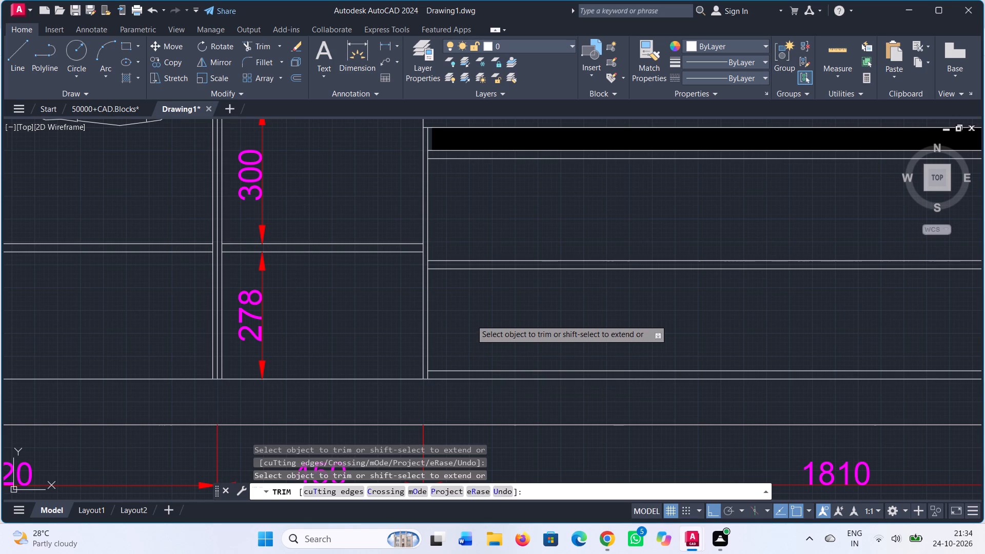
Offset the divider's inner line by 450 three times in succession across the wide compartment below the black band.
type("off")
key("Return")
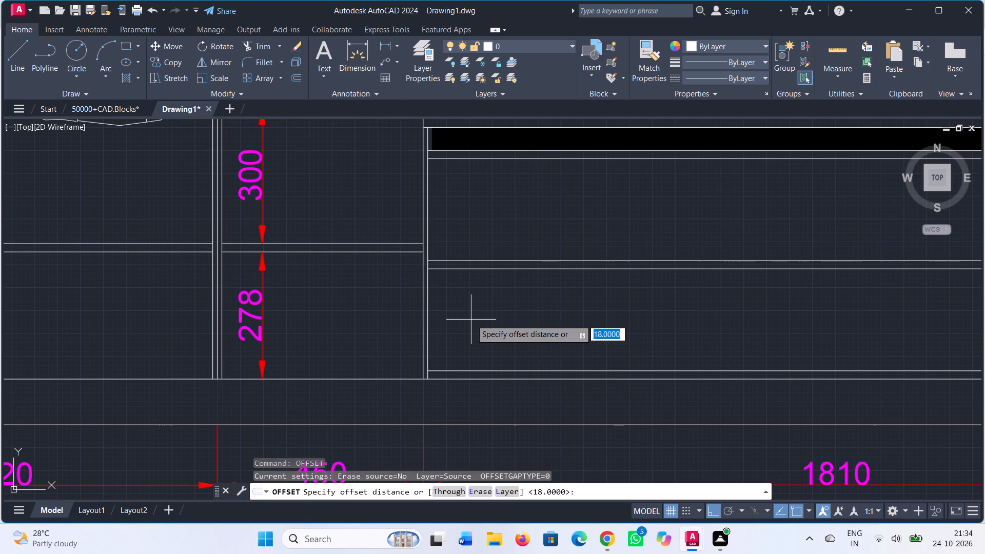
type("45")
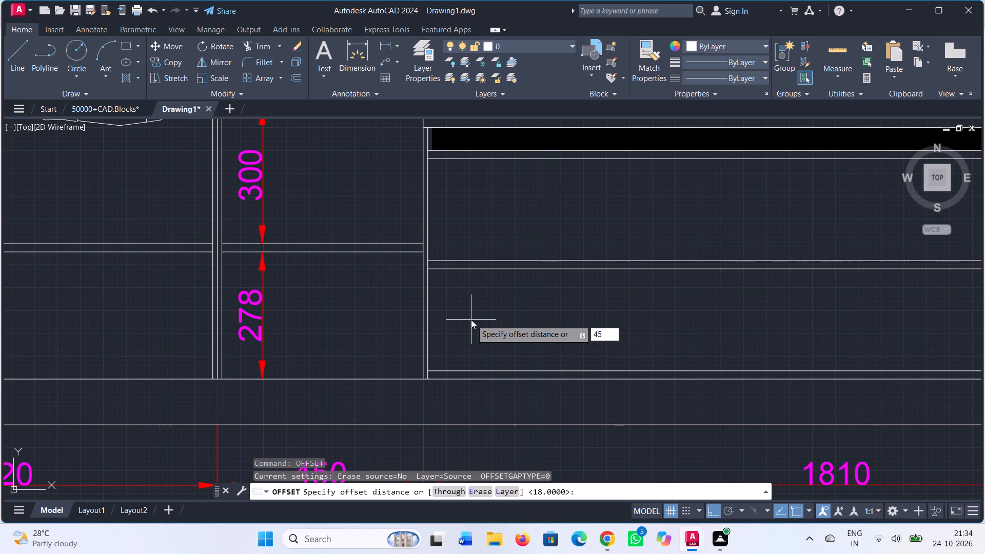
key("0")
key("Return")
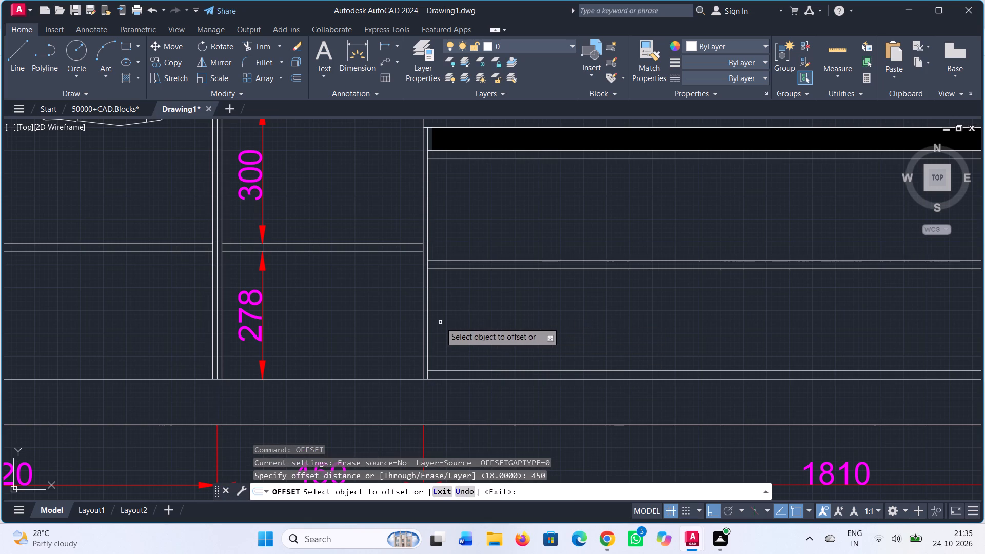
left_click(429, 324)
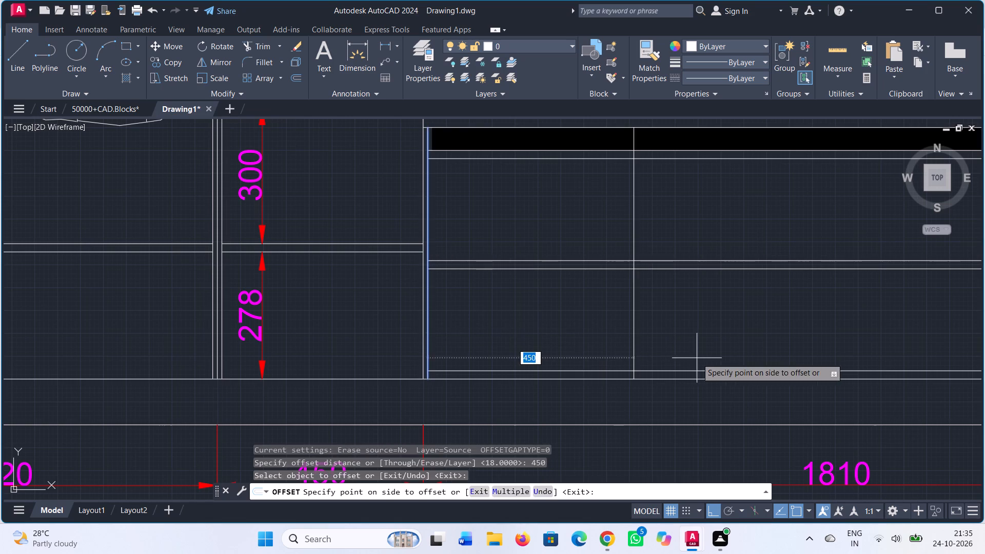
left_click(697, 358)
left_click(633, 349)
left_click(799, 349)
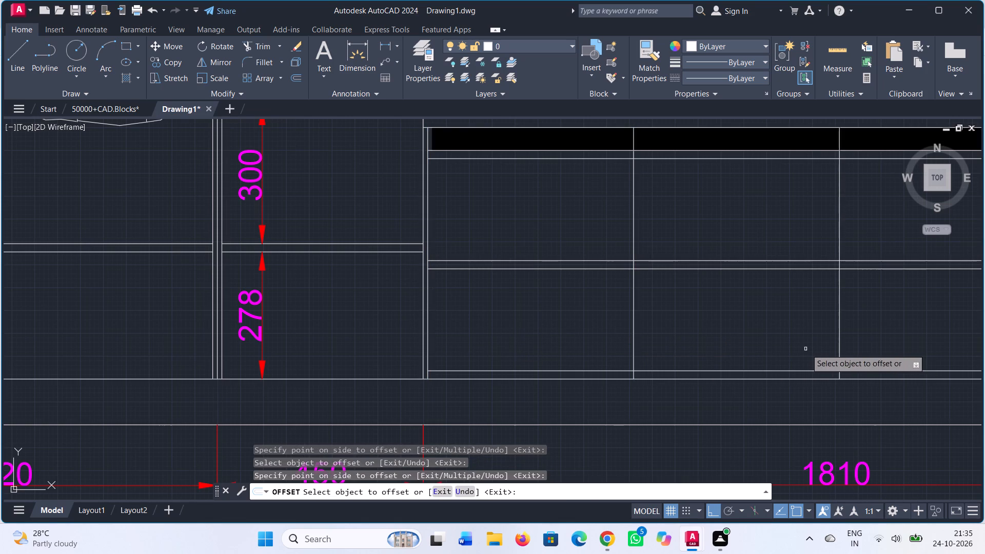
scroll(864, 339, "down", 2)
middle_click_drag(865, 339, 677, 340)
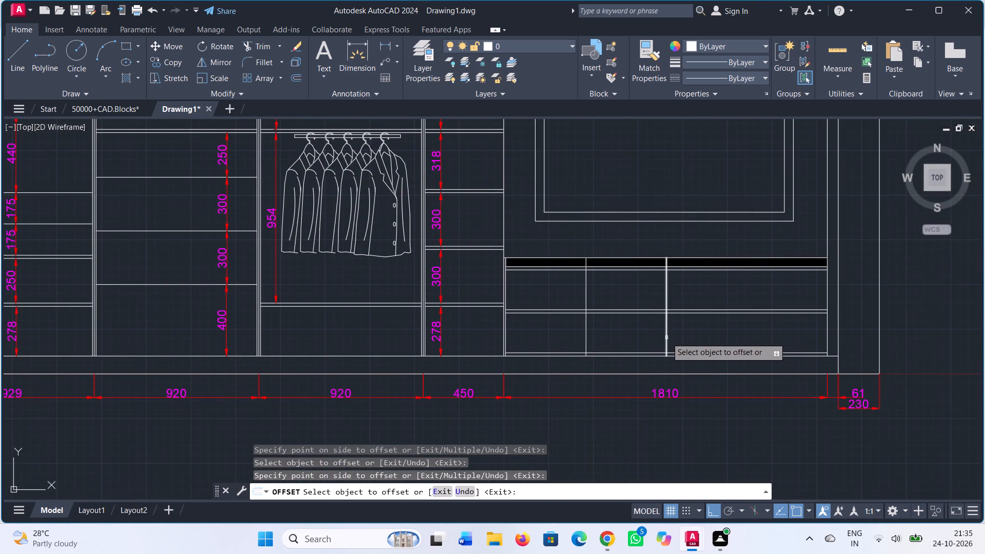
left_click(666, 338)
left_click(767, 338)
left_click(746, 340)
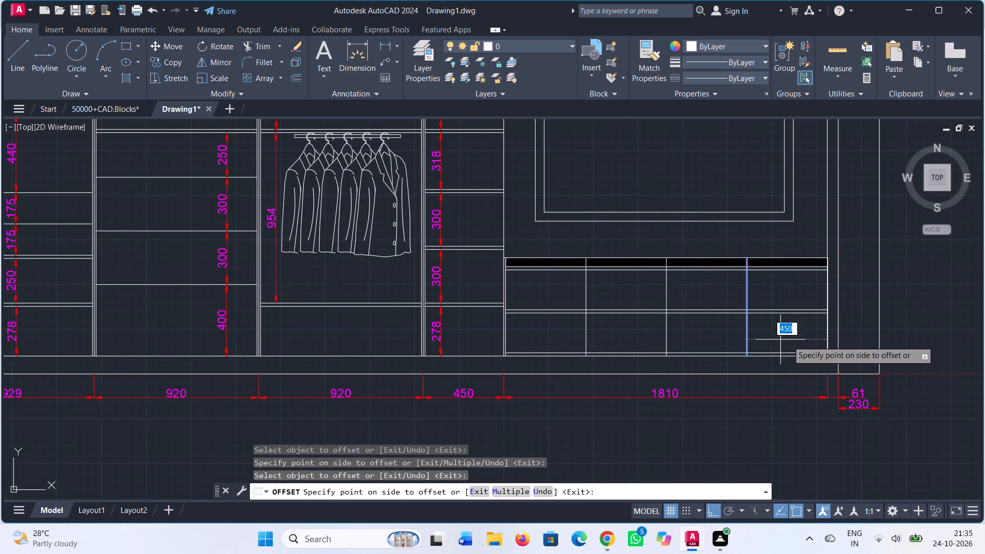
key("Escape")
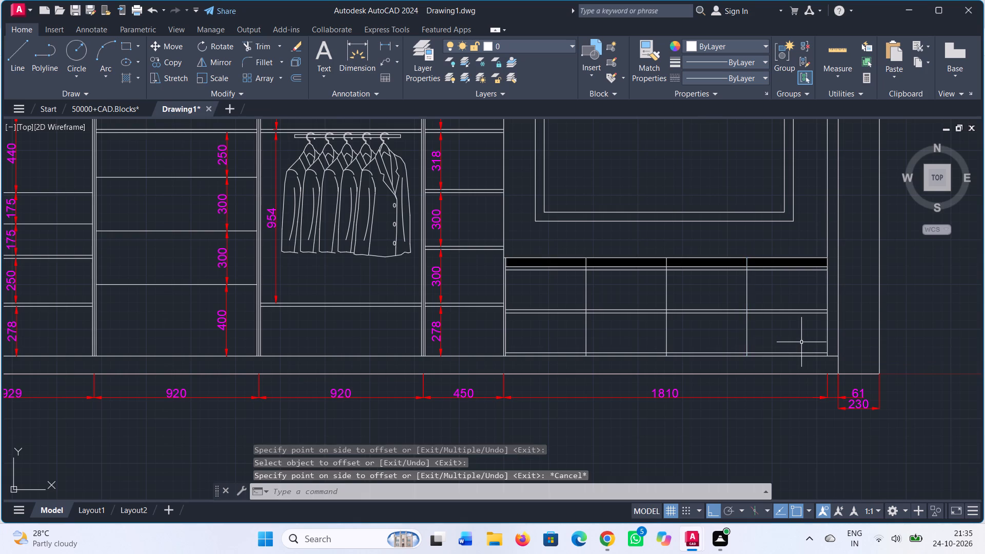
Trim the three new vertical lines where they cross the black band.
type("tr")
key("Return")
scroll(590, 275, "up", 2)
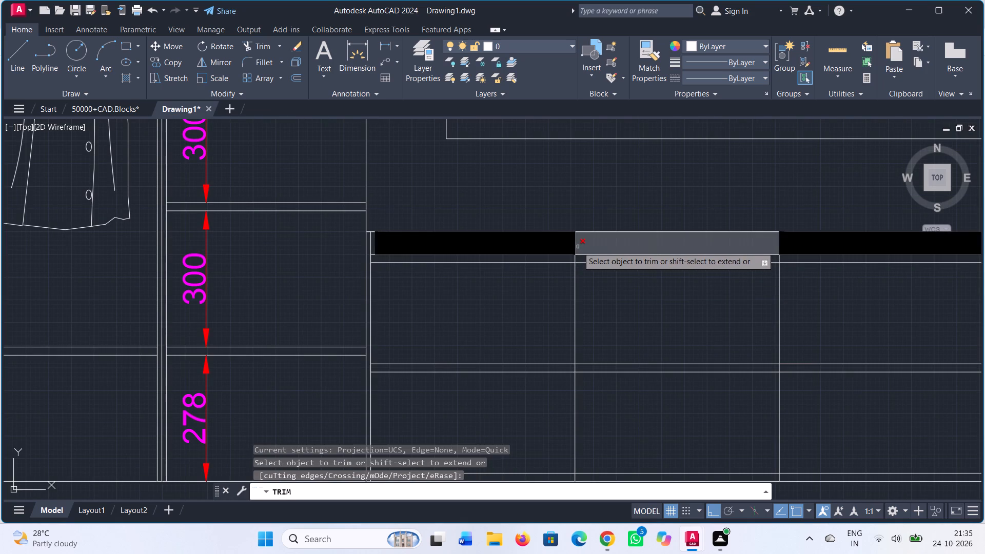
scroll(575, 247, "up", 3)
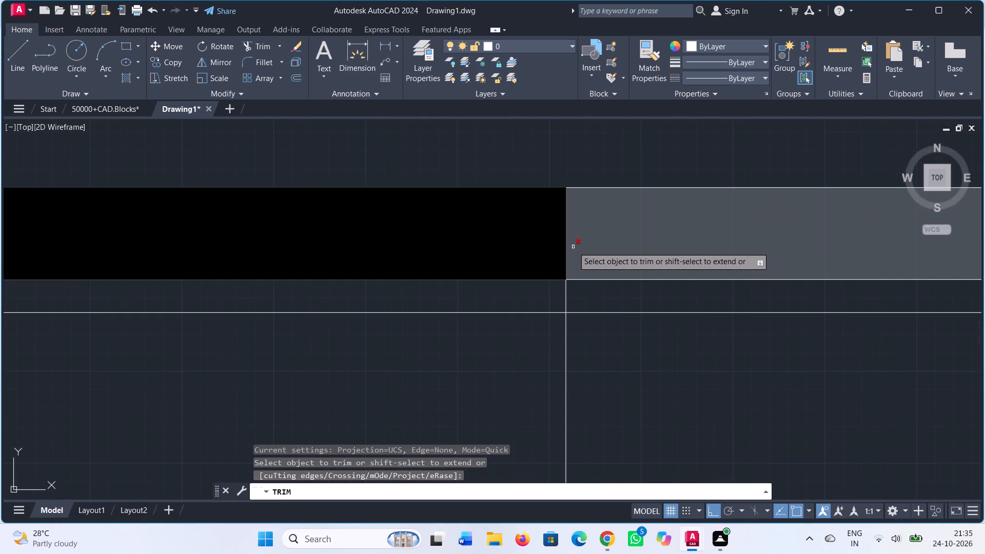
left_click(567, 250)
scroll(641, 257, "down", 2)
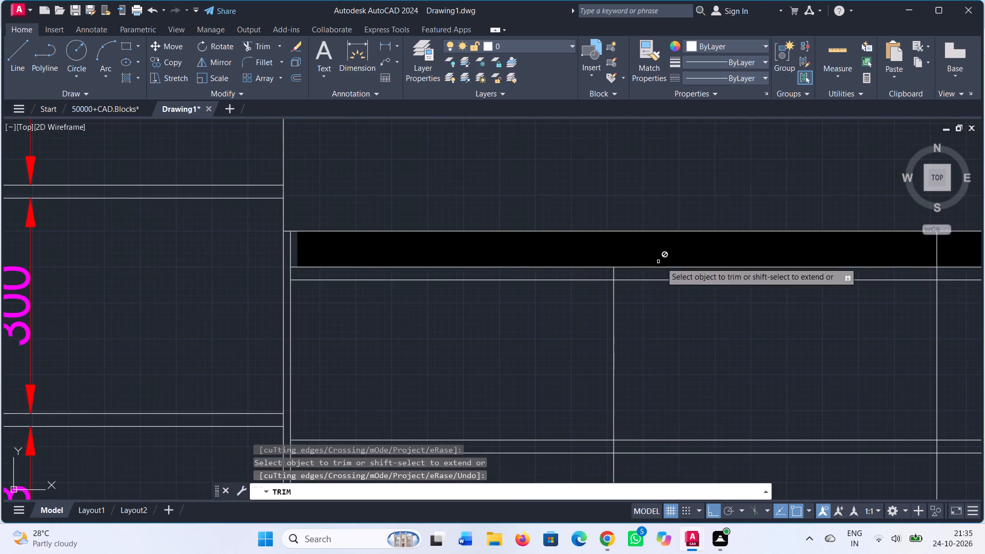
middle_click_drag(825, 258, 385, 262)
left_click(485, 254)
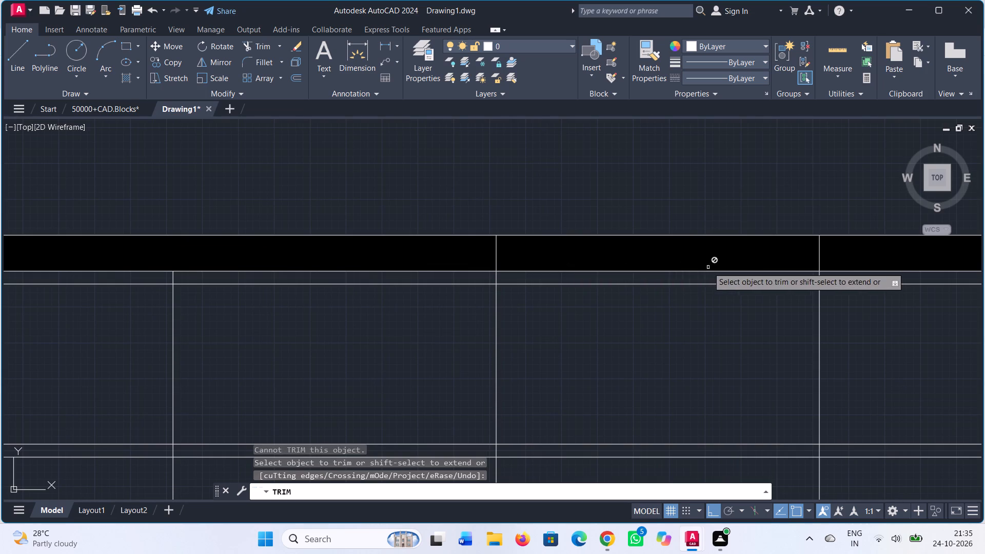
left_click(496, 260)
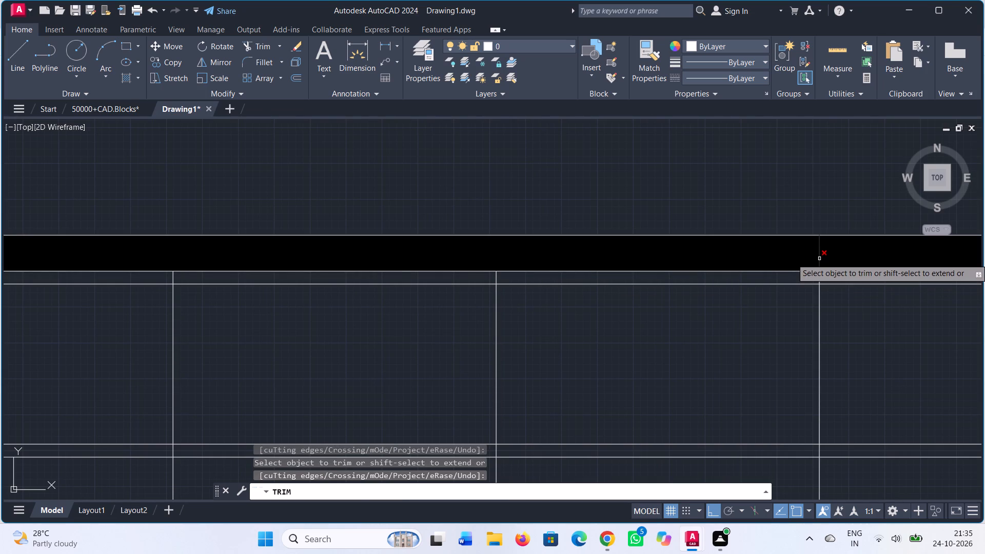
left_click(820, 259)
scroll(811, 267, "down", 4)
scroll(808, 294, "up", 2)
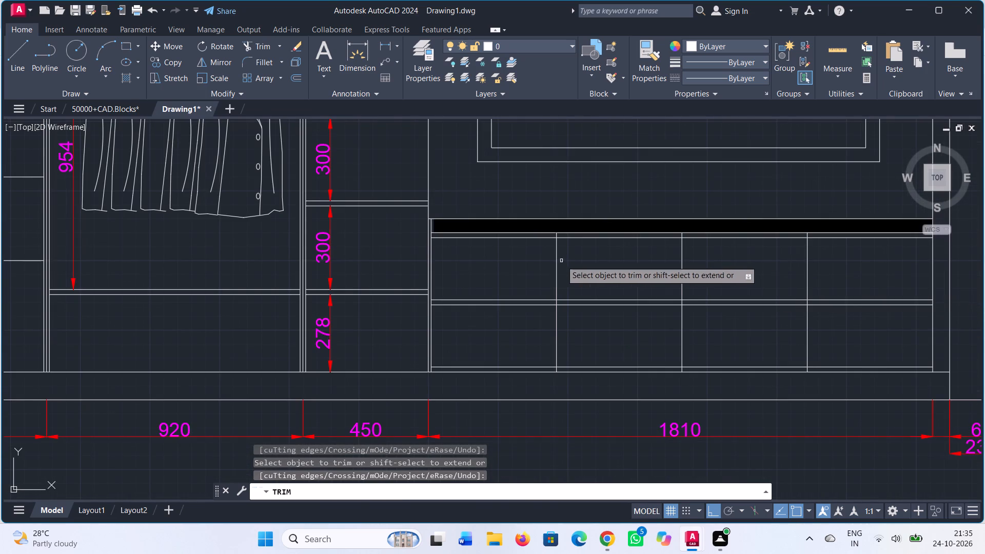
Trim away every segment of the first 450-offset vertical line, from the black band down to the bottom board.
left_click(528, 259)
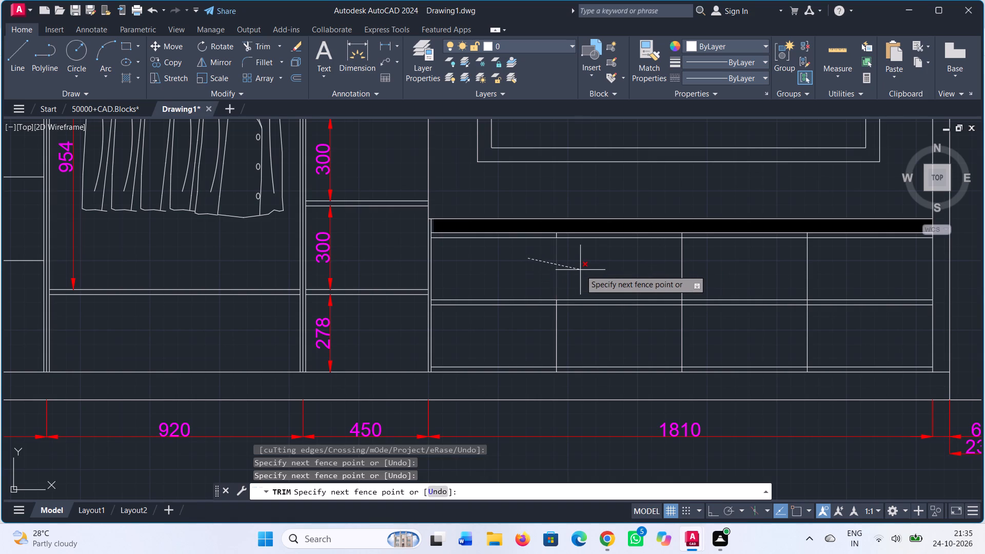
left_click(580, 270)
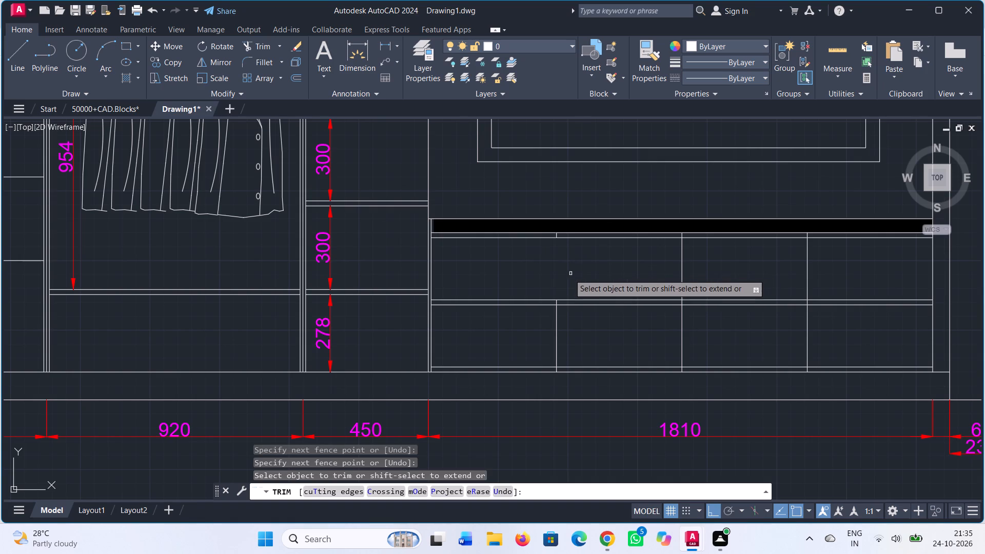
left_click(548, 319)
left_click(579, 326)
scroll(560, 263, "up", 3)
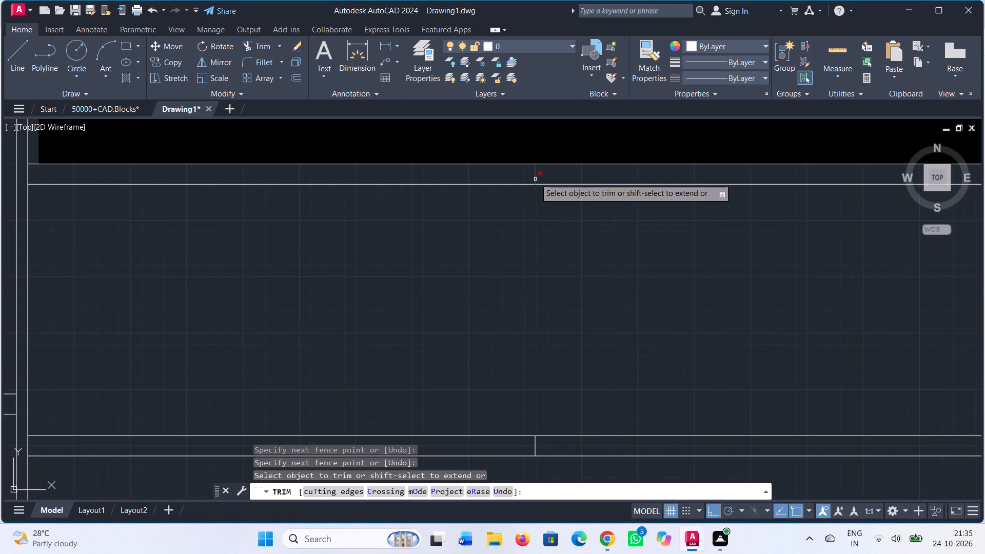
left_click(535, 178)
left_click(537, 447)
scroll(567, 381, "down", 2)
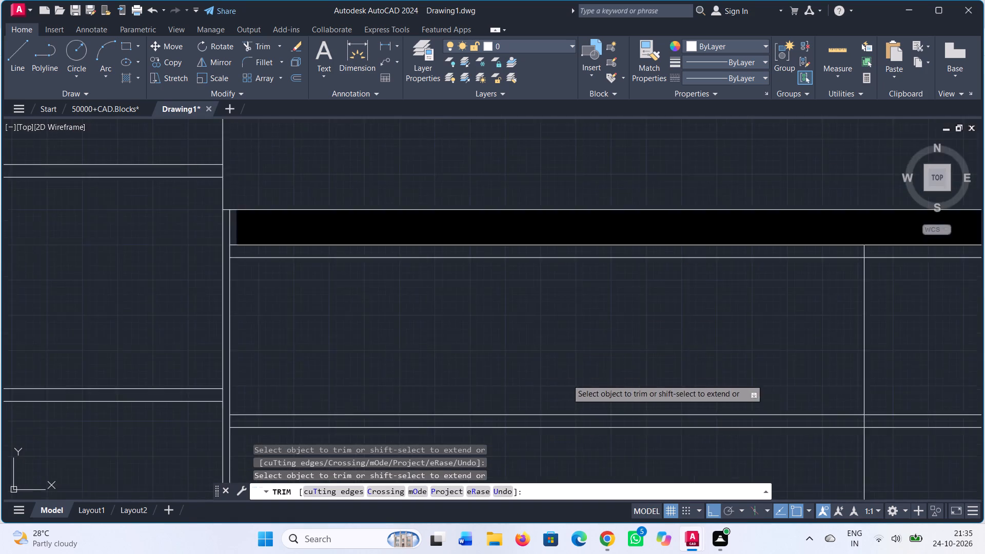
middle_click_drag(568, 373, 568, 204)
scroll(553, 339, "up", 2)
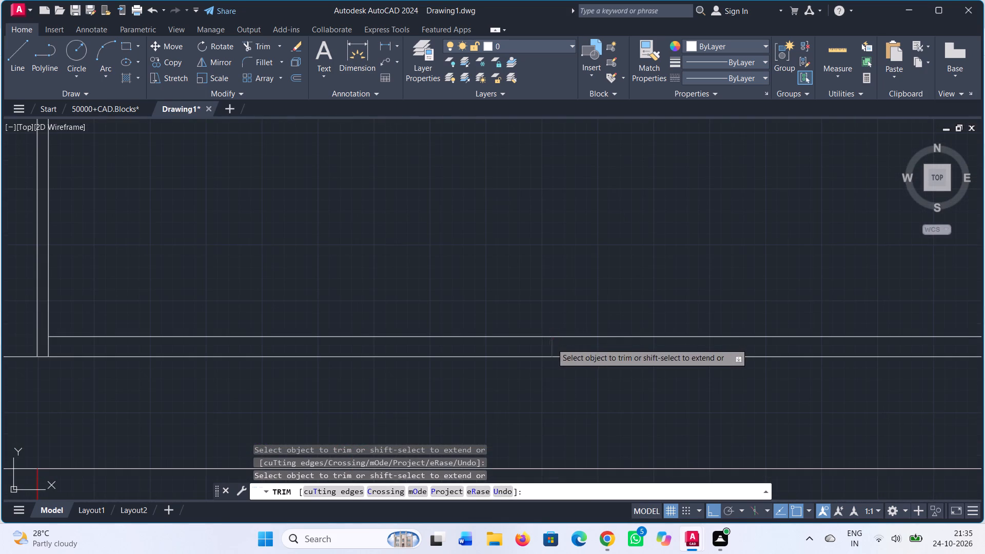
left_click(551, 343)
Trim away every segment of the third 450-offset vertical line, leaving only the middle one in the compartment.
scroll(584, 298, "down", 3)
middle_click_drag(631, 282, 469, 321)
left_click(659, 313)
left_click(678, 313)
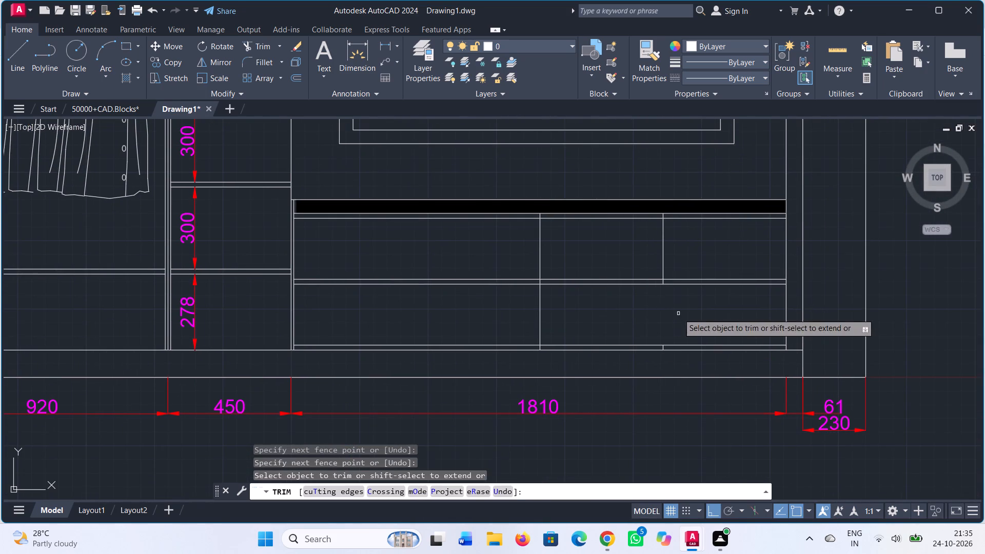
scroll(661, 352, "up", 2)
left_click(660, 345)
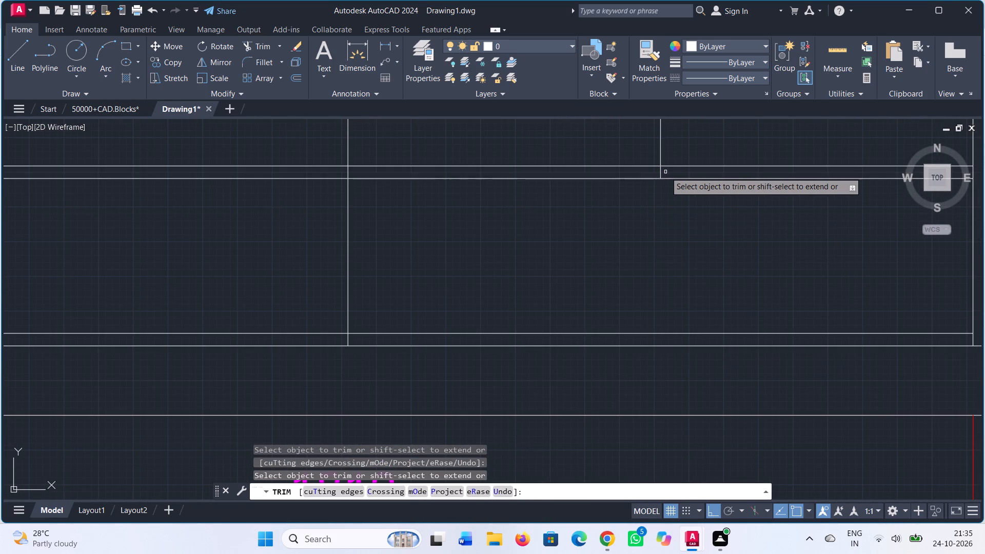
left_click(662, 171)
left_click(662, 160)
scroll(683, 152, "down", 2)
middle_click_drag(684, 155, 693, 338)
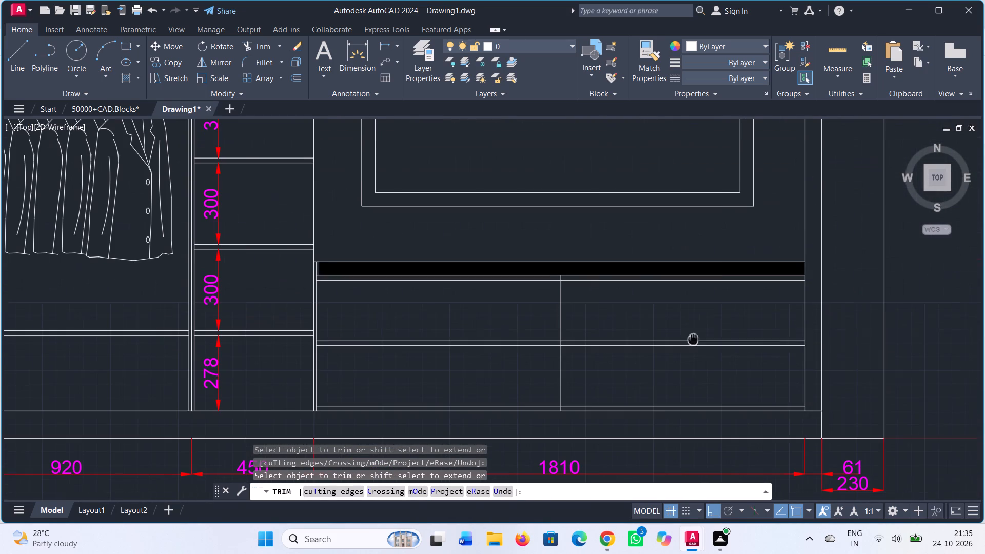
middle_click_drag(693, 338, 693, 338)
key("Escape")
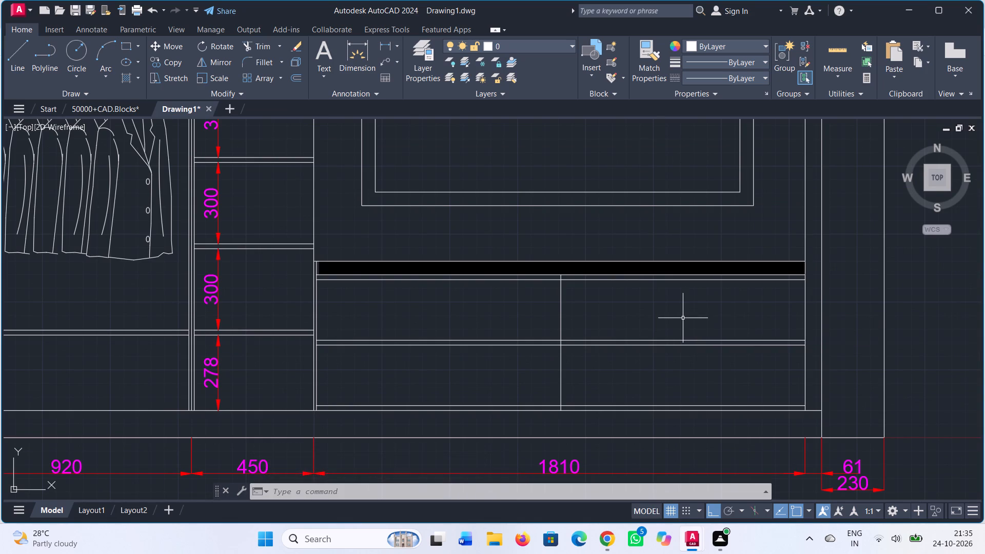
Offset the remaining middle vertical line by 9 to both sides to form the central divider.
key("Escape")
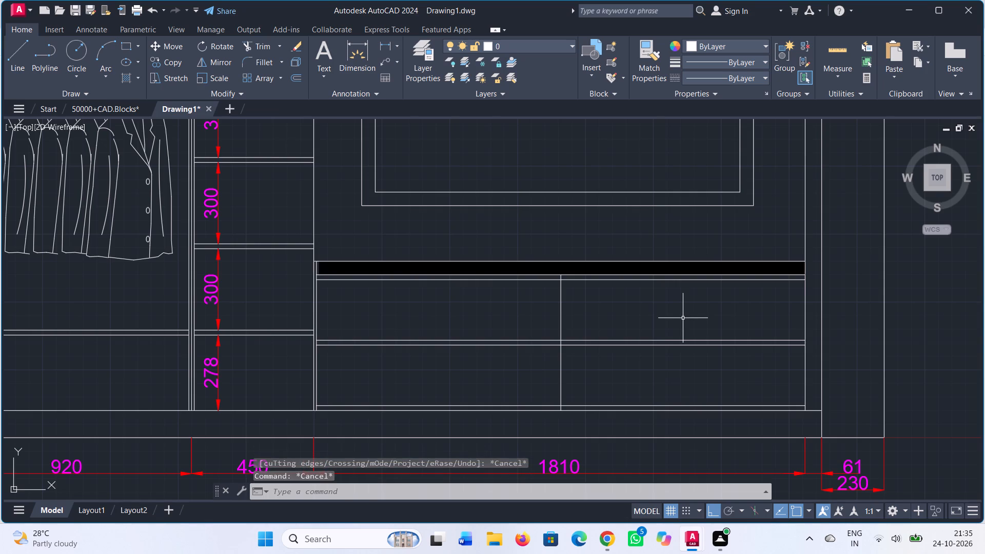
type("off")
key("Return")
key("9")
key("Return")
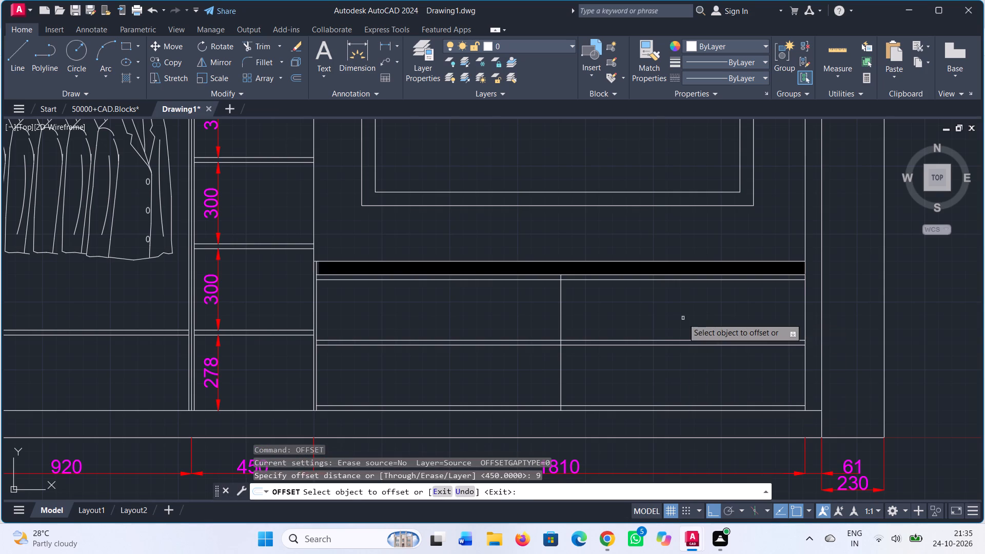
scroll(549, 304, "up", 1)
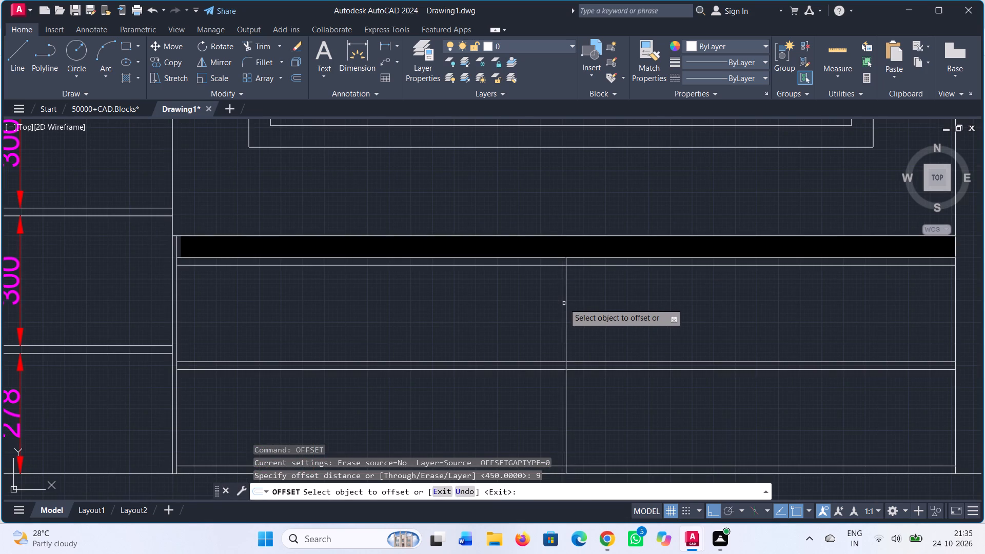
left_click(566, 304)
left_click(530, 308)
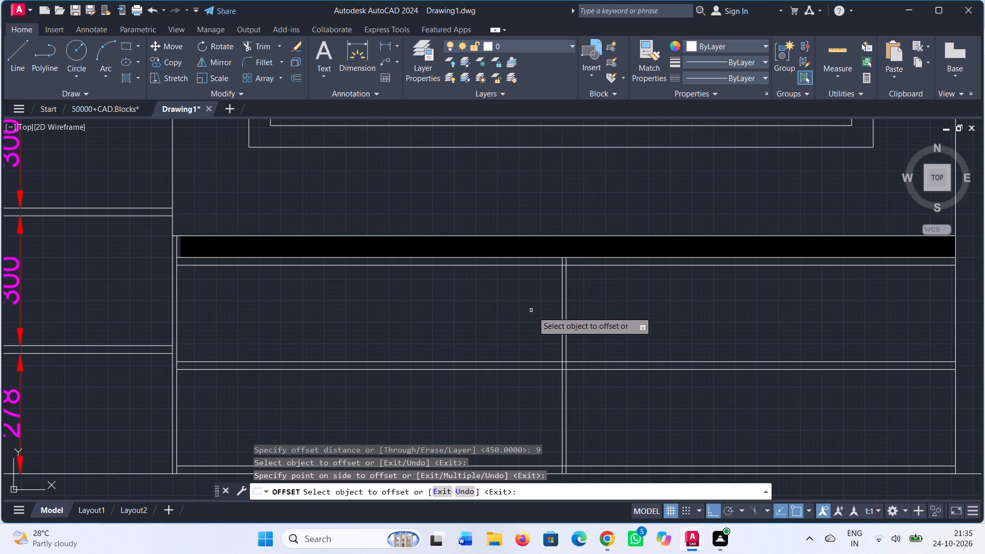
left_click(567, 314)
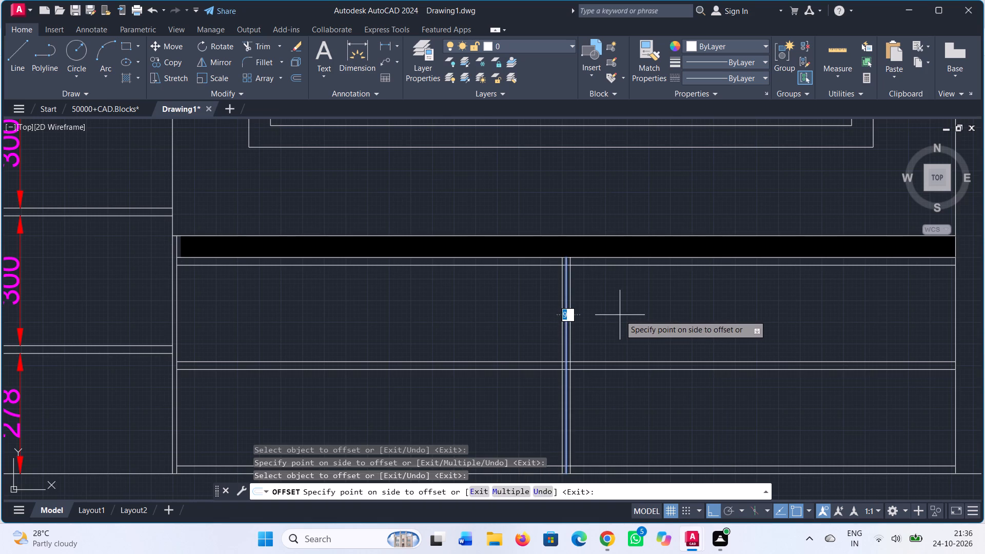
left_click(620, 315)
key("Escape")
Trim the divider's centre line and the shelf and bottom board lines that cross between its two outer lines.
type("tr")
key("Return")
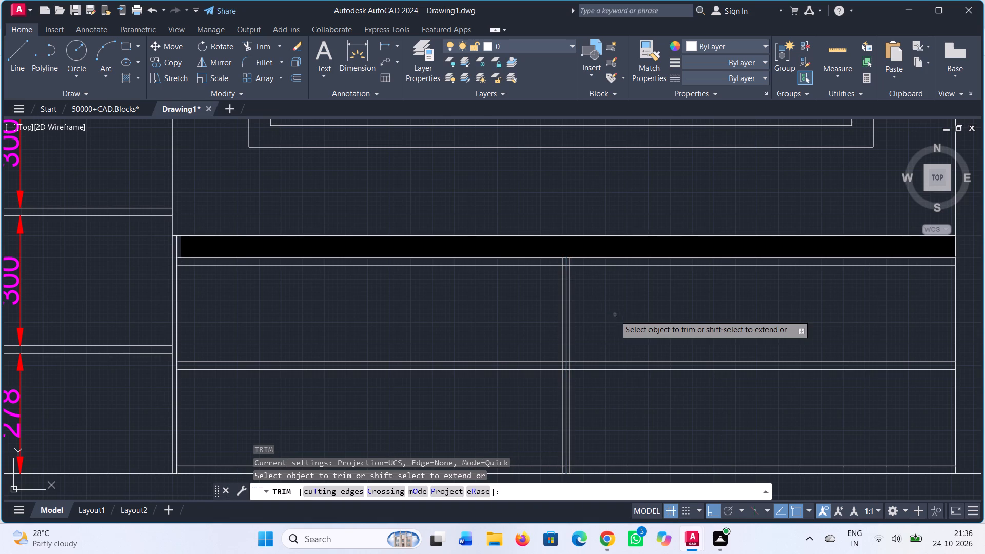
scroll(573, 271, "up", 3)
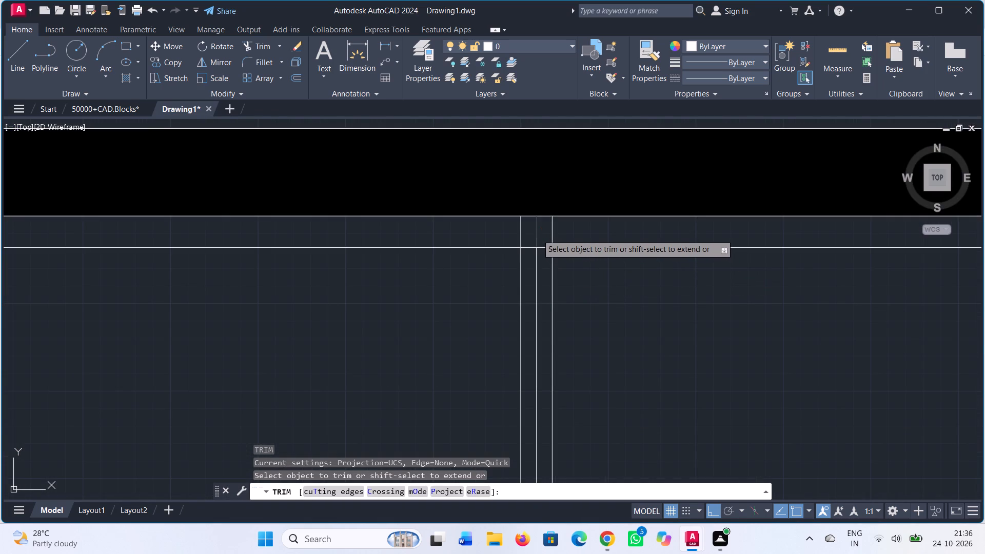
left_click(537, 234)
left_click(537, 248)
left_click(538, 248)
scroll(538, 255, "down", 2)
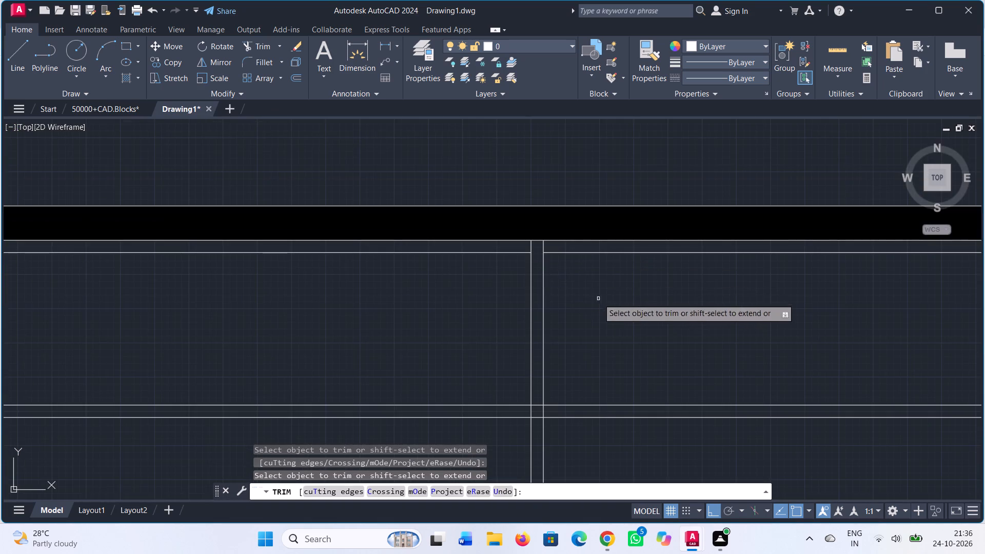
middle_click_drag(602, 307, 627, 189)
left_click(561, 289)
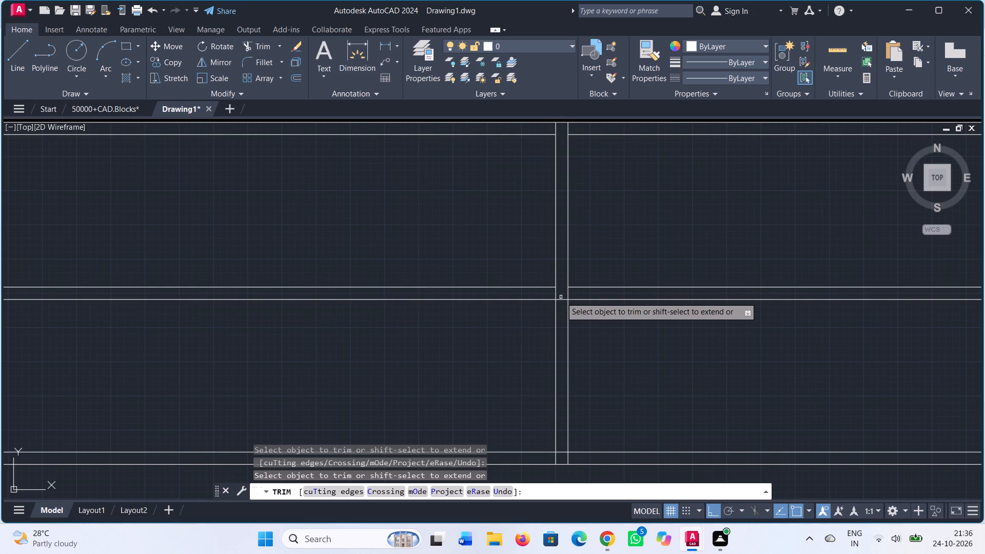
left_click(561, 299)
scroll(659, 239, "down", 1)
scroll(592, 383, "up", 2)
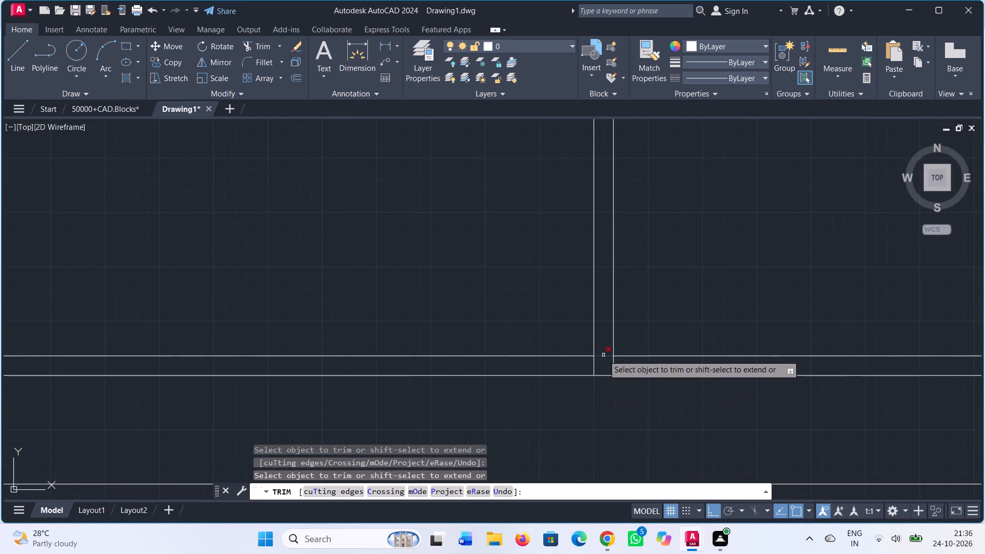
left_click(603, 355)
scroll(669, 301, "down", 2)
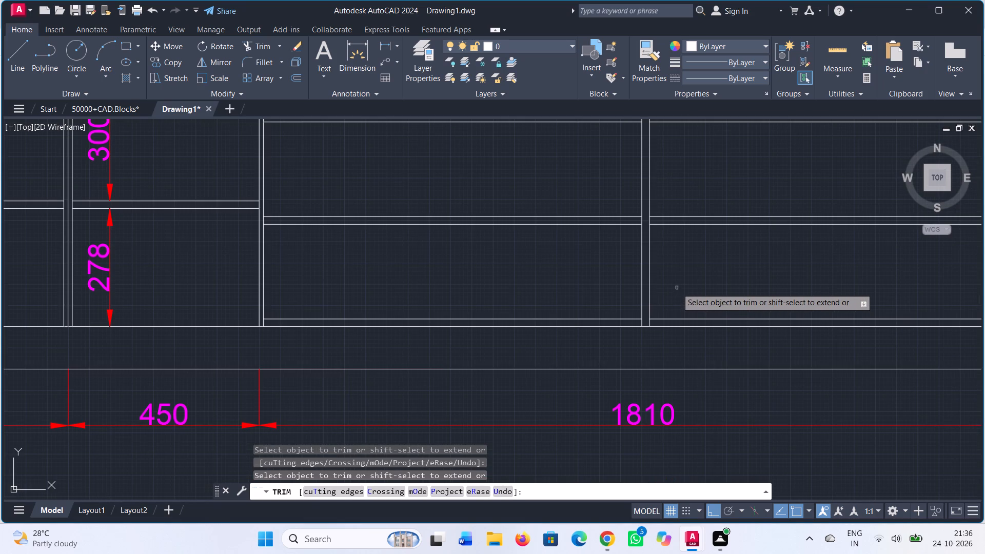
middle_click_drag(678, 288, 674, 379)
key("Escape")
Set the current object colour to Red.
scroll(680, 354, "down", 2)
middle_click_drag(680, 354, 681, 350)
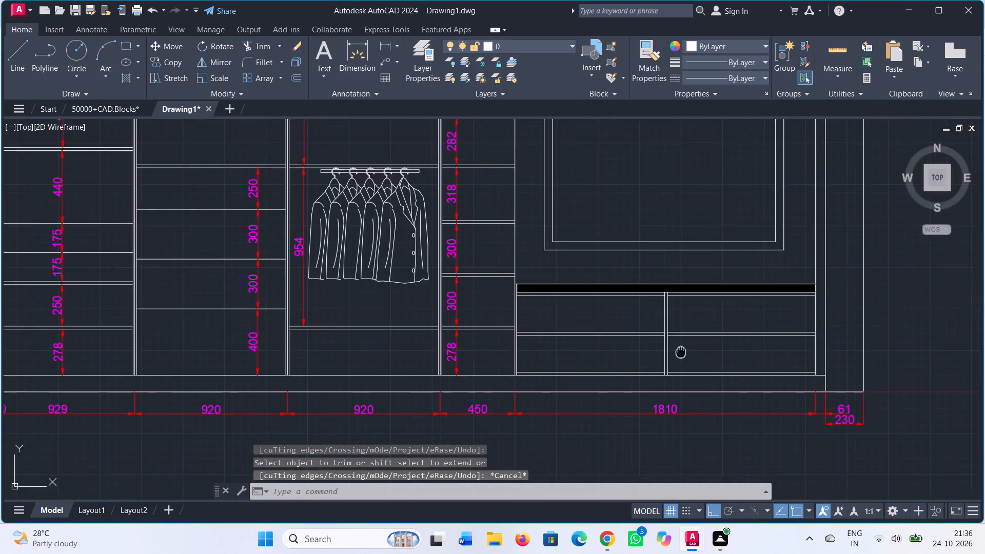
middle_click_drag(681, 350, 648, 283)
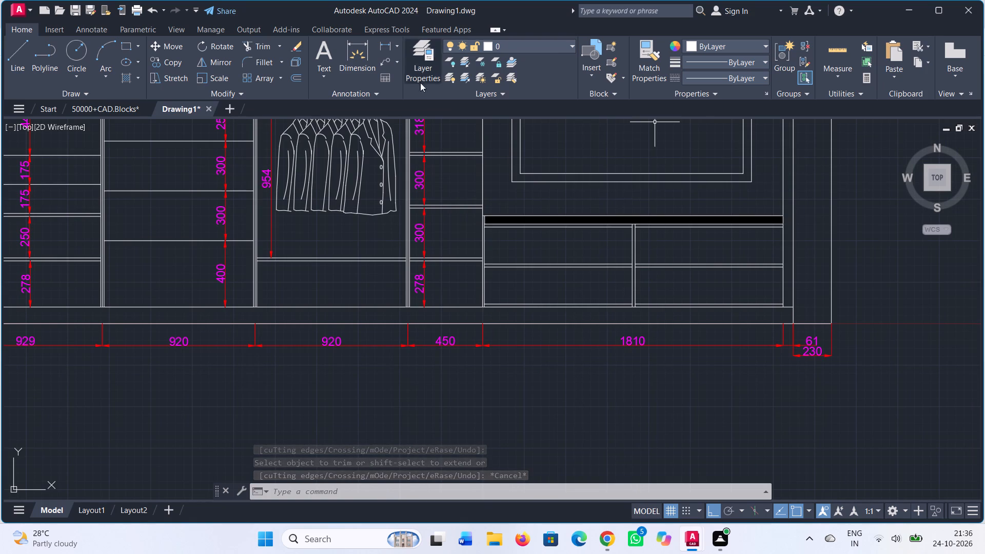
left_click(700, 45)
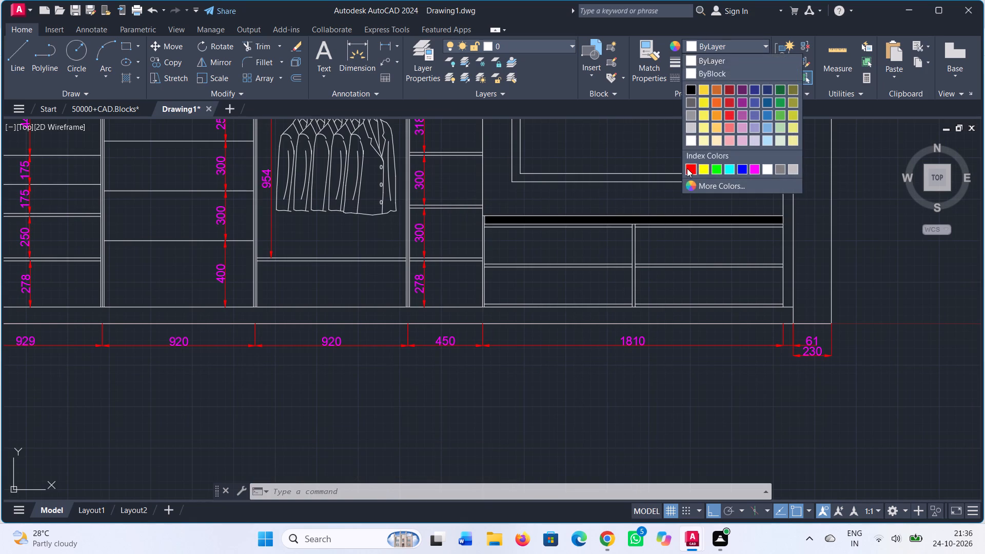
left_click(687, 168)
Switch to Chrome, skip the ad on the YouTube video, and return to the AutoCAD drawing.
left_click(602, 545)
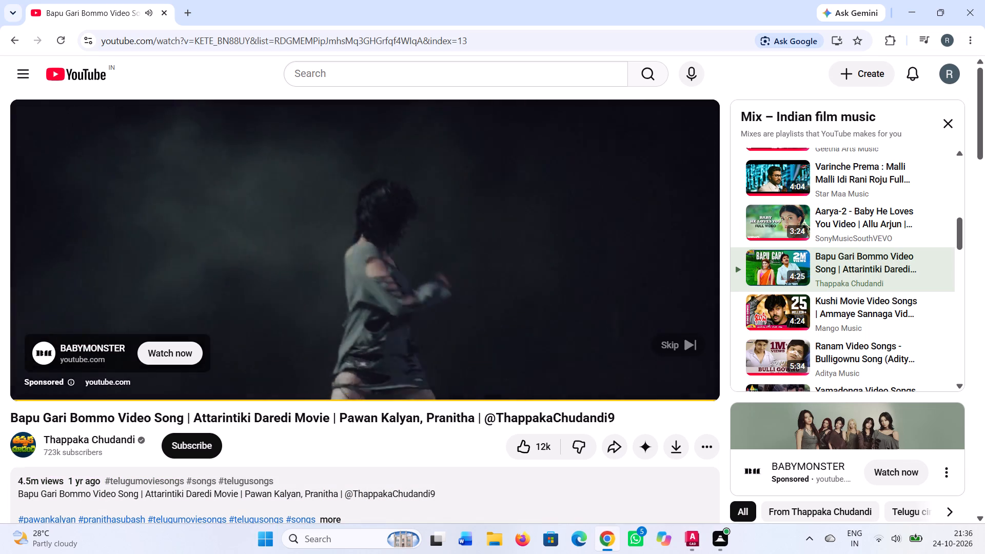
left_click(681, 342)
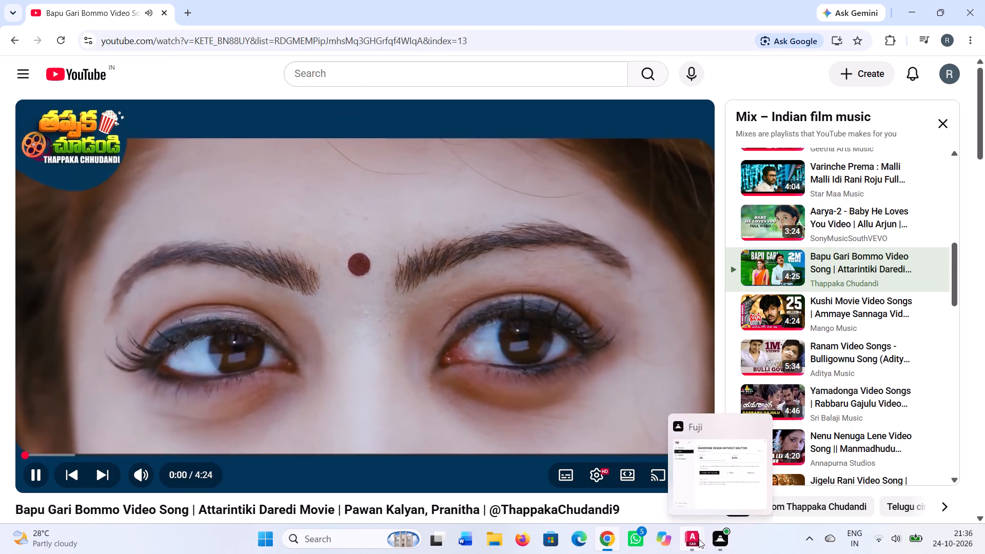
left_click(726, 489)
Add vertical linear dimensions for the clear heights of the upper and lower compartments just left of the central divider.
middle_click_drag(563, 290, 556, 395)
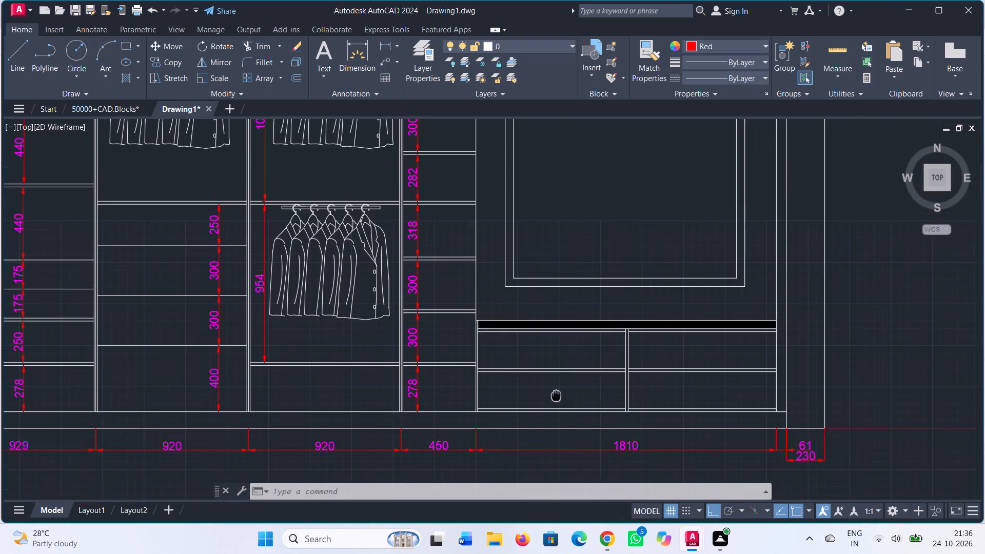
middle_click_drag(556, 395, 553, 393)
left_click(380, 39)
scroll(571, 341, "up", 1)
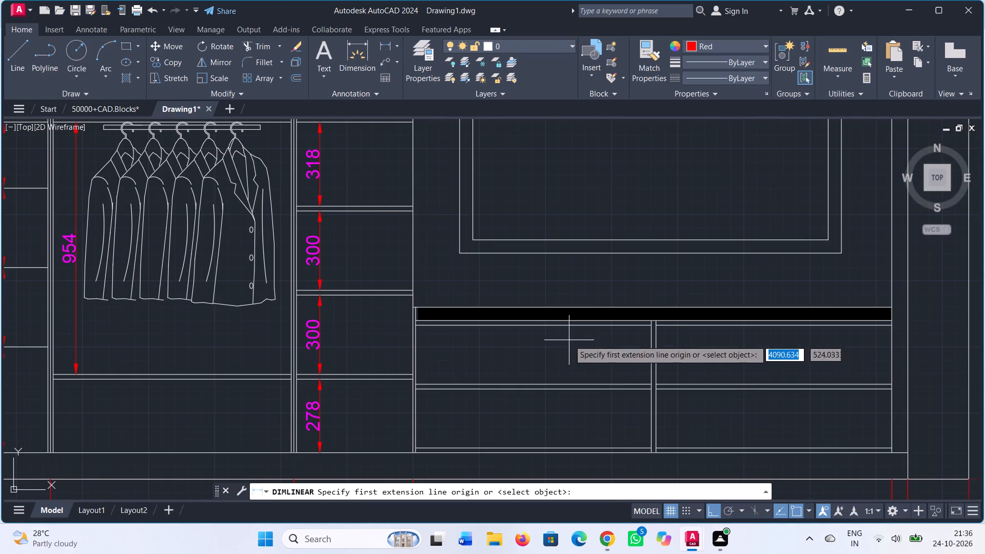
left_click(565, 328)
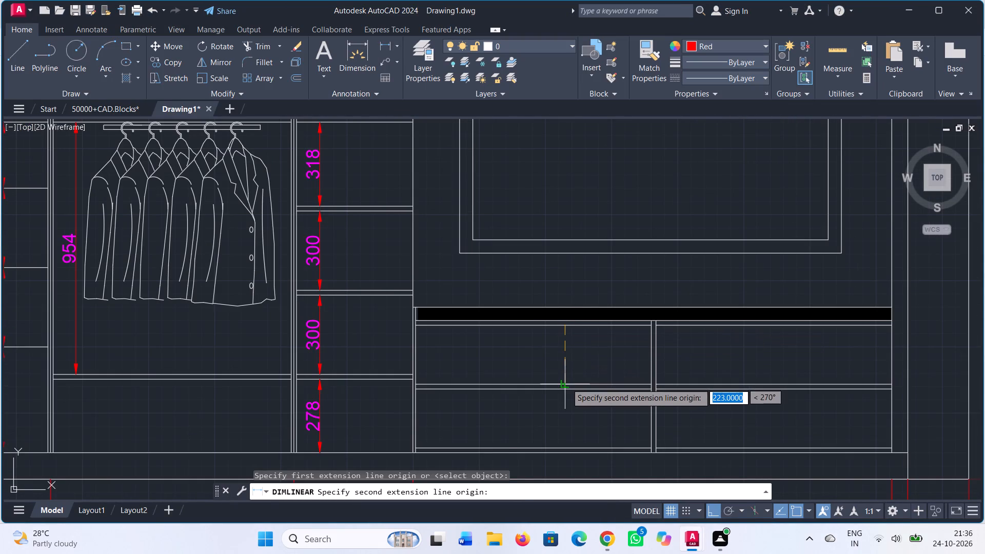
left_click(566, 383)
left_click(566, 381)
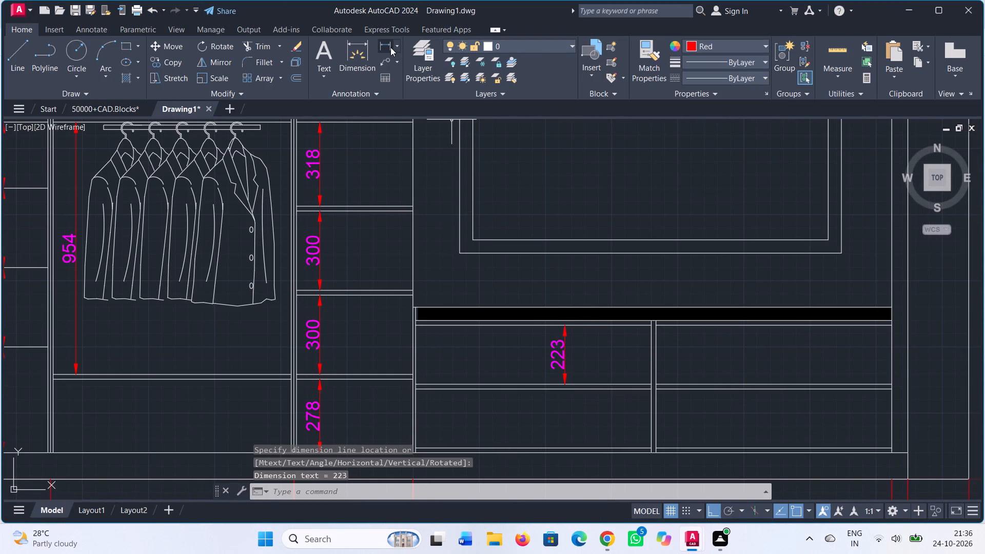
left_click_drag(389, 46, 392, 51)
left_click(561, 391)
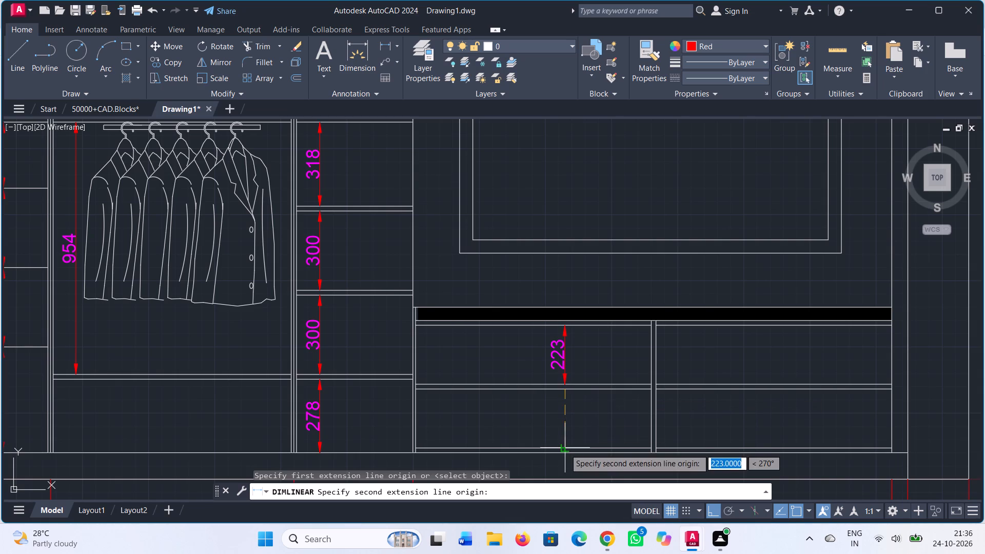
left_click(564, 449)
left_click(562, 445)
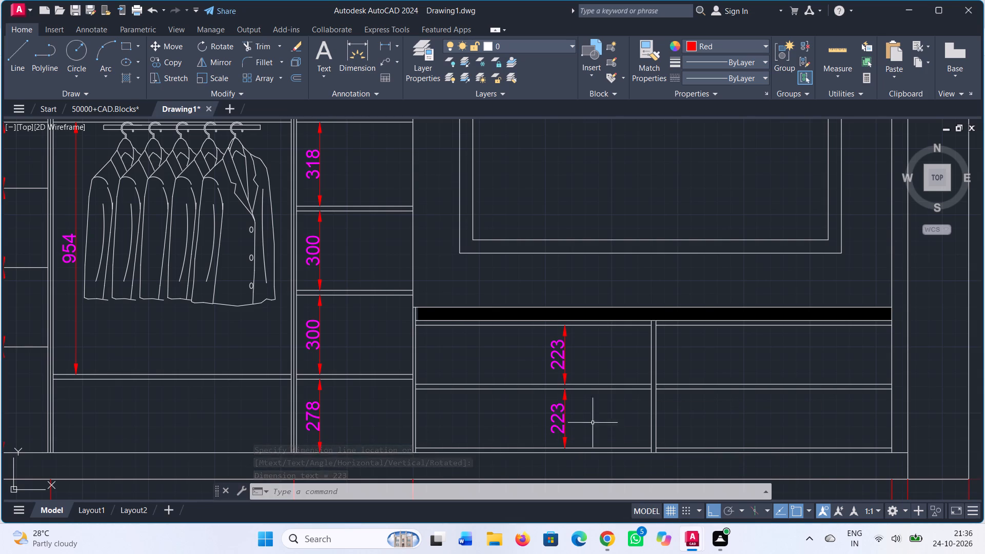
Dimension the width of the left end column, placing the dimension just above the wardrobe's top edge.
scroll(659, 219, "down", 2)
middle_click_drag(652, 200, 644, 429)
scroll(233, 234, "up", 2)
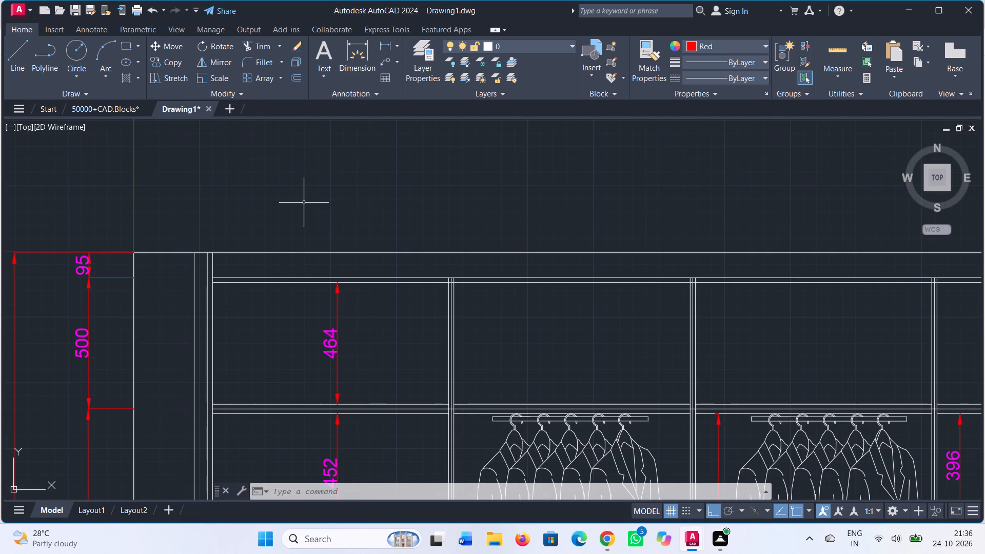
middle_click_drag(232, 181, 340, 223)
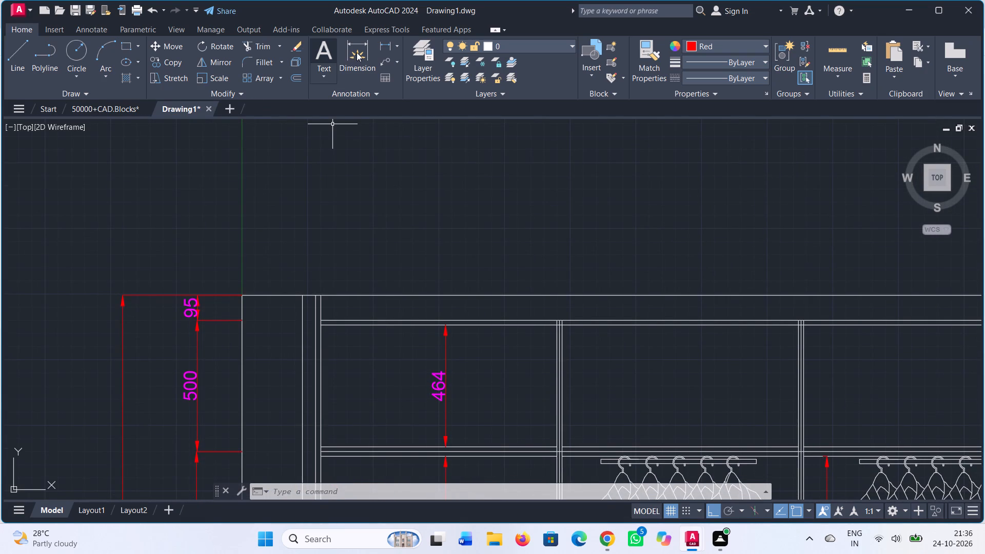
left_click(357, 52)
left_click(242, 297)
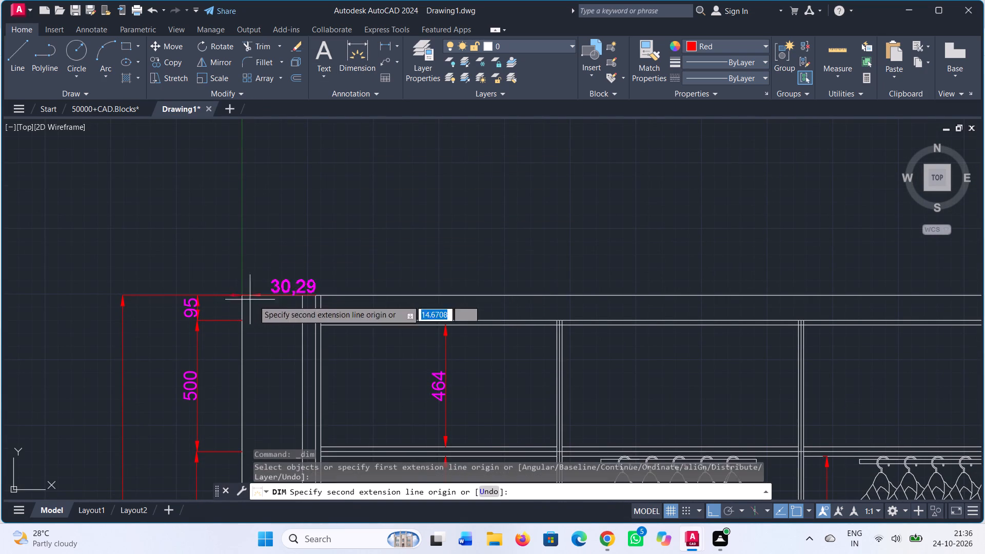
left_click(302, 298)
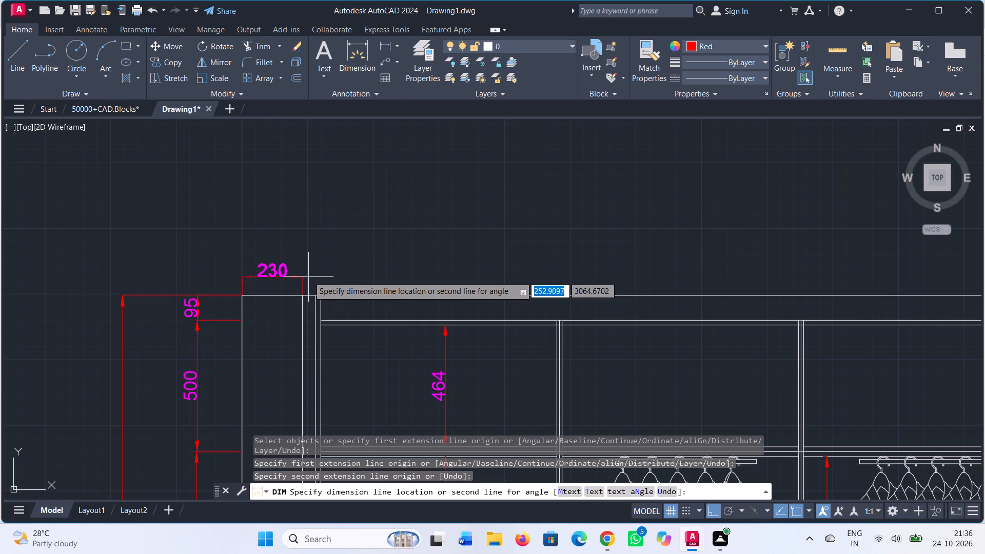
left_click(313, 264)
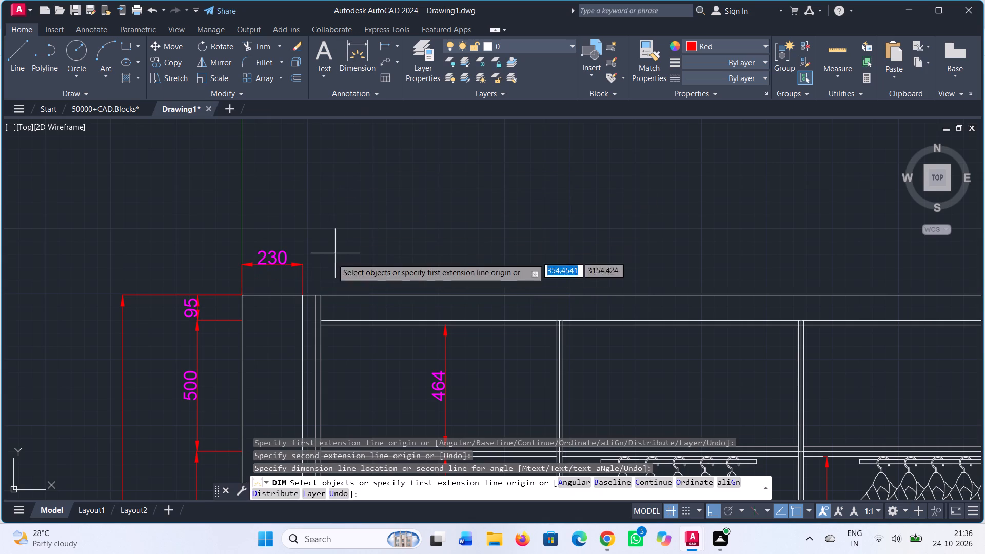
Dimension the full span between the two end columns above the top edge, aligned with the left column's width dimension.
left_click_drag(303, 296, 313, 295)
scroll(661, 286, "down", 1)
middle_click_drag(696, 286, 420, 251)
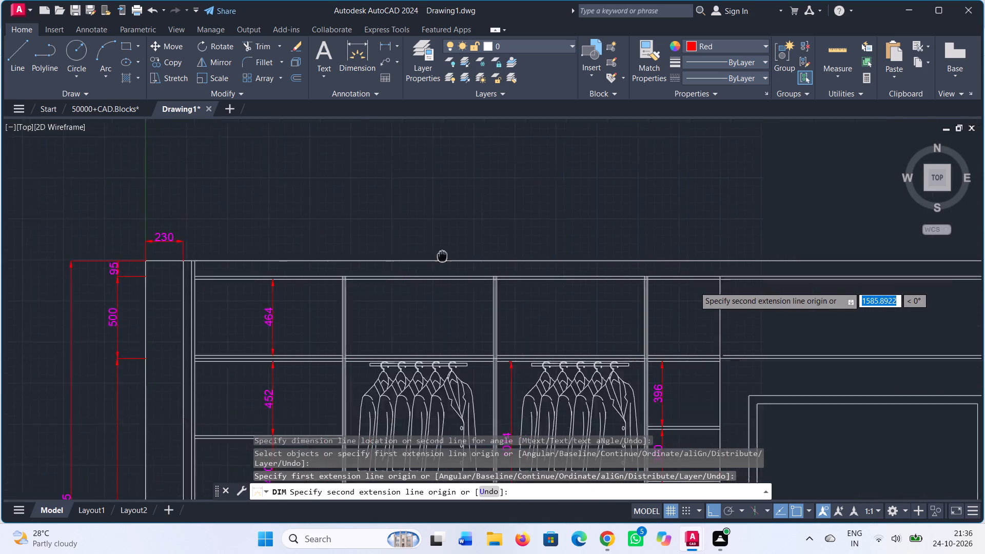
middle_click_drag(420, 251, 89, 185)
scroll(691, 194, "up", 1)
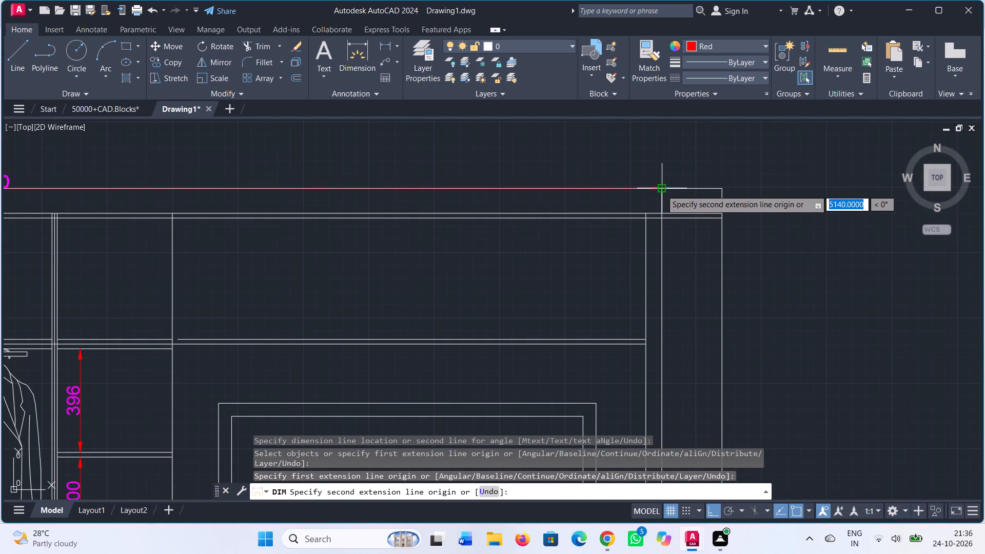
left_click(661, 190)
scroll(657, 154, "down", 1)
middle_click_drag(313, 164, 659, 221)
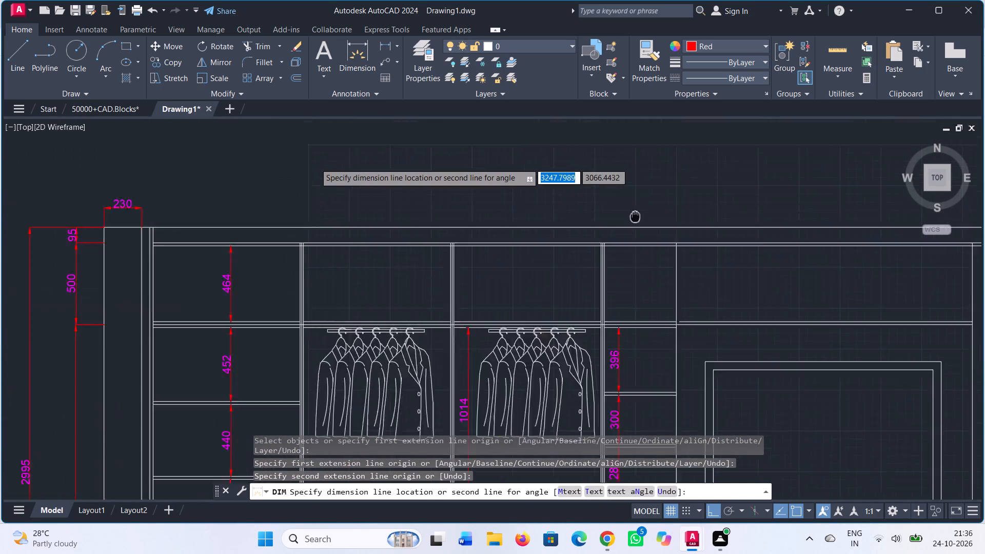
middle_click_drag(659, 221, 813, 252)
scroll(357, 245, "up", 2)
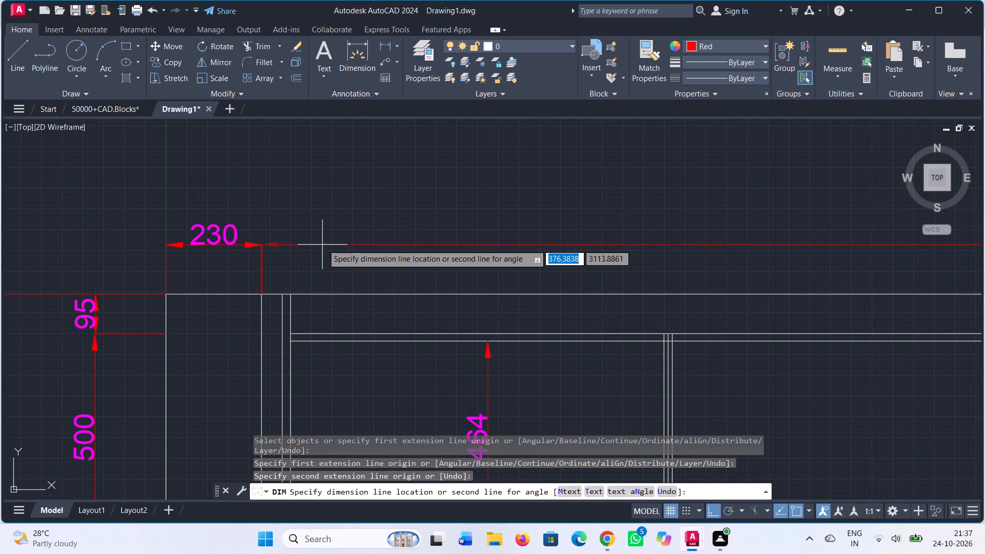
left_click(326, 246)
Dimension the width of the right end column above the top edge, in line with the span dimension.
scroll(478, 246, "down", 3)
middle_click_drag(616, 251, 131, 248)
scroll(485, 267, "up", 2)
left_click(491, 238)
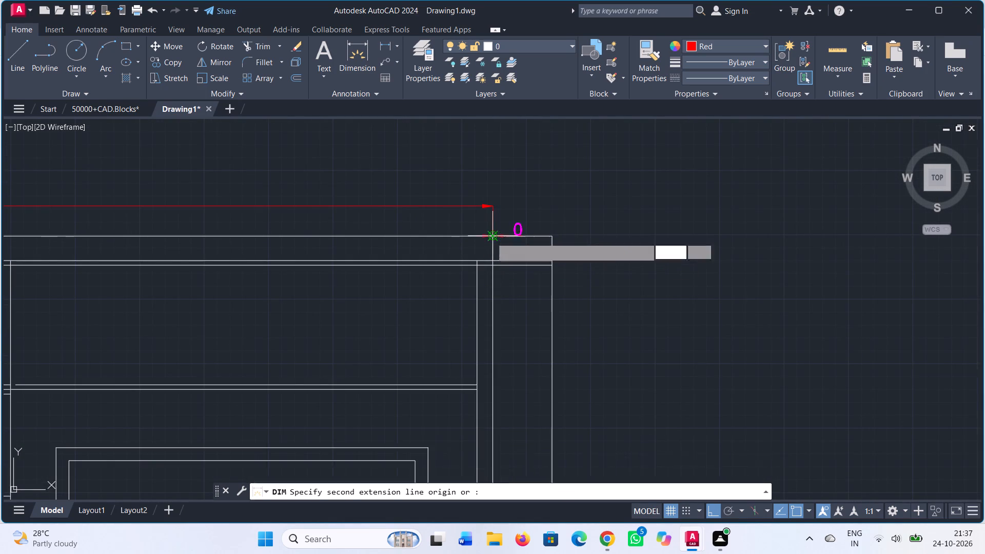
left_click(555, 239)
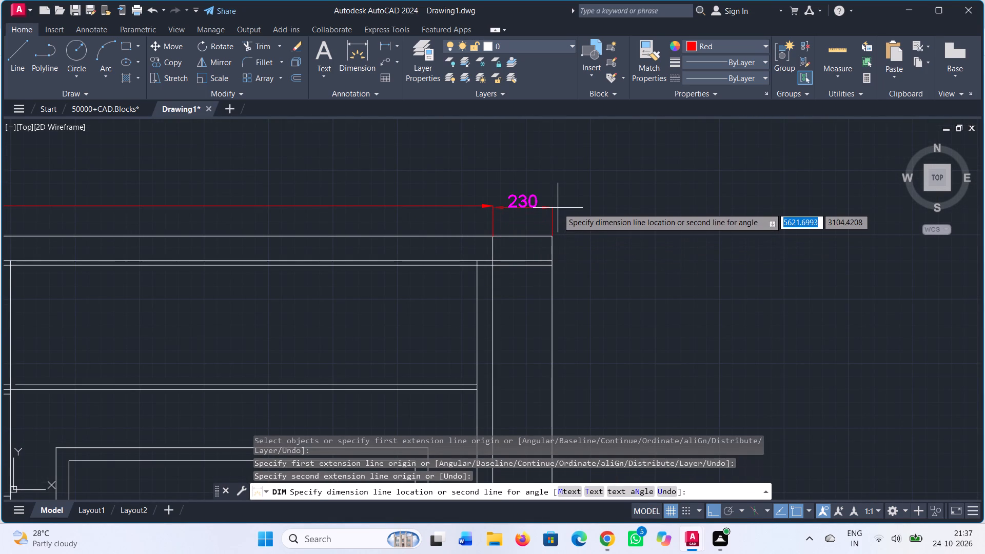
left_click(558, 206)
scroll(589, 214, "down", 1)
scroll(629, 240, "down", 1)
scroll(656, 294, "down", 1)
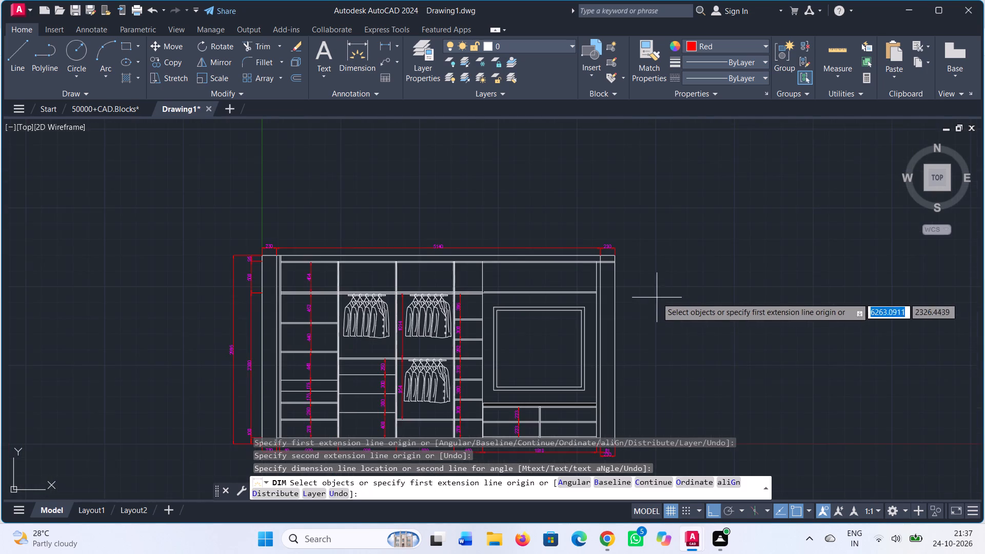
middle_click_drag(662, 289, 681, 211)
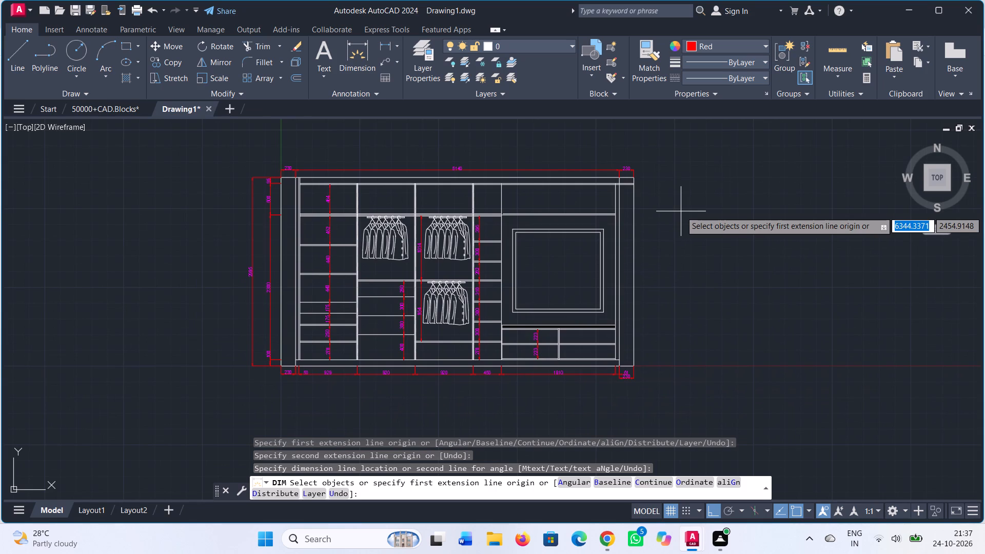
key("Escape")
Delete the solid black hatch from the band above the divided lower compartments.
scroll(550, 272, "up", 3)
middle_click_drag(460, 392, 538, 290)
scroll(512, 340, "up", 1)
scroll(447, 333, "up", 2)
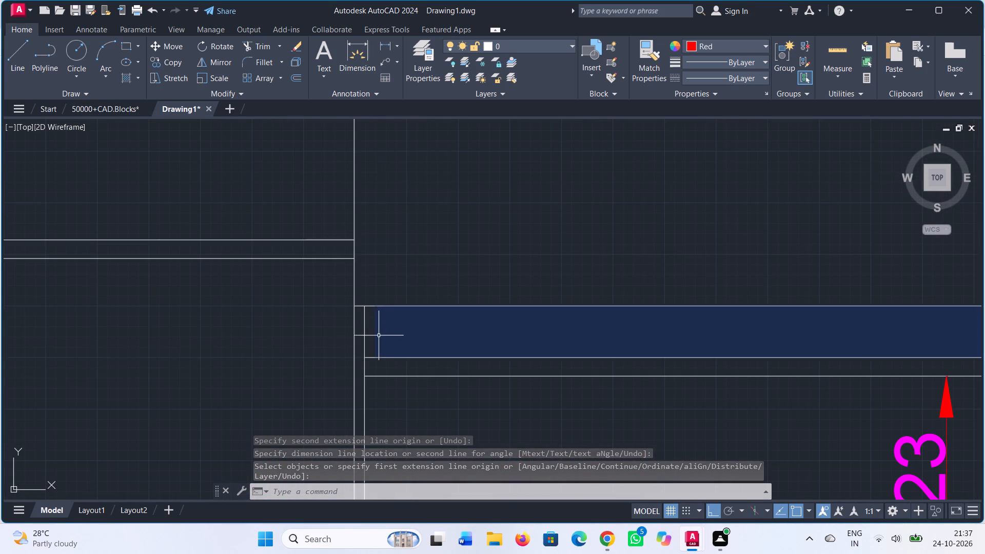
left_click(385, 335)
key("Delete")
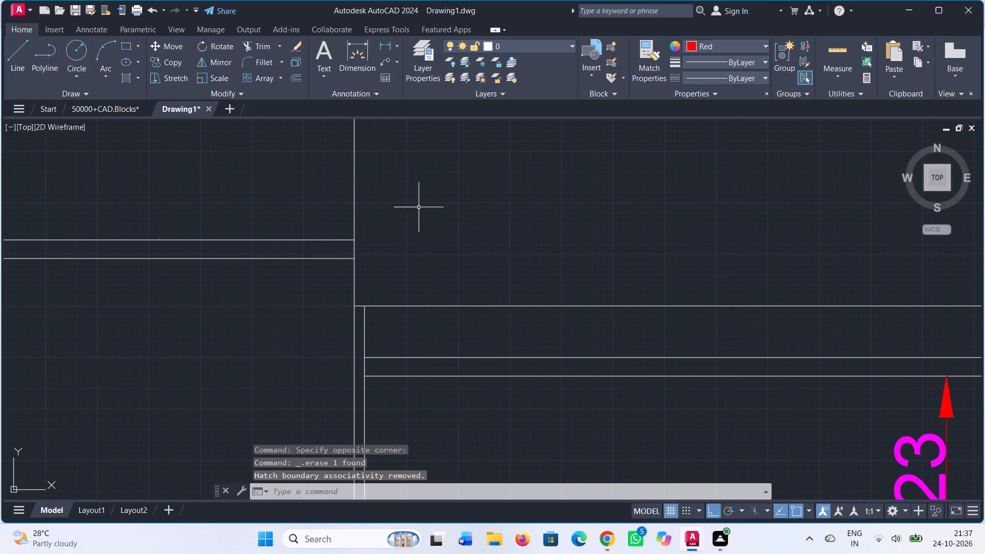
Hatch the band above the divided lower compartments with a solid fill in black (0,0,0).
type("hat")
key("Return")
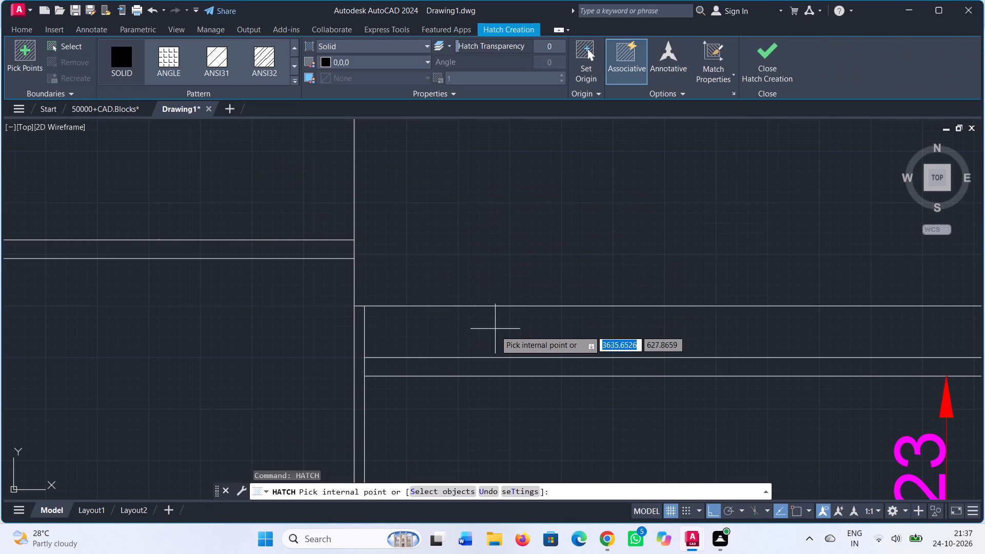
left_click(494, 330)
left_click(595, 281)
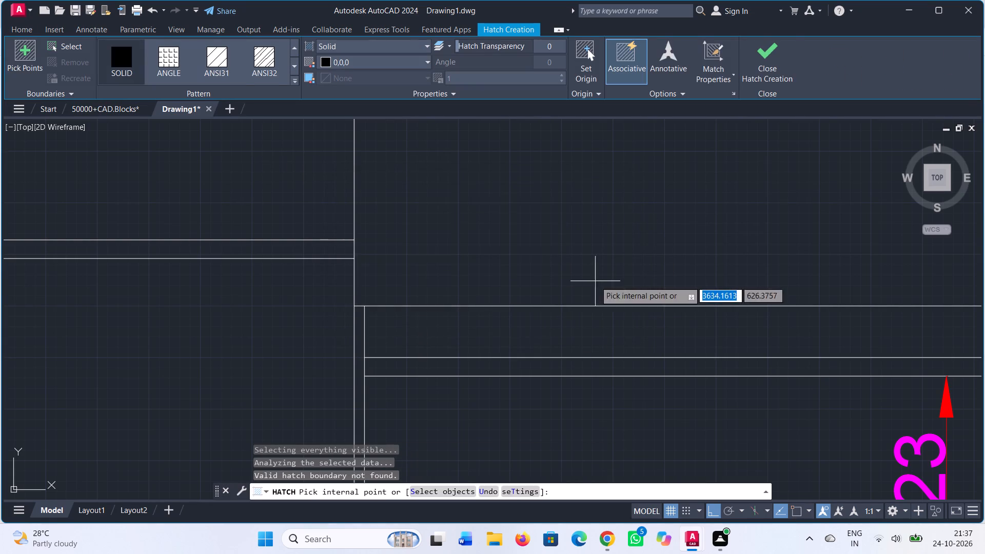
scroll(579, 265, "down", 1)
middle_click_drag(570, 271, 311, 256)
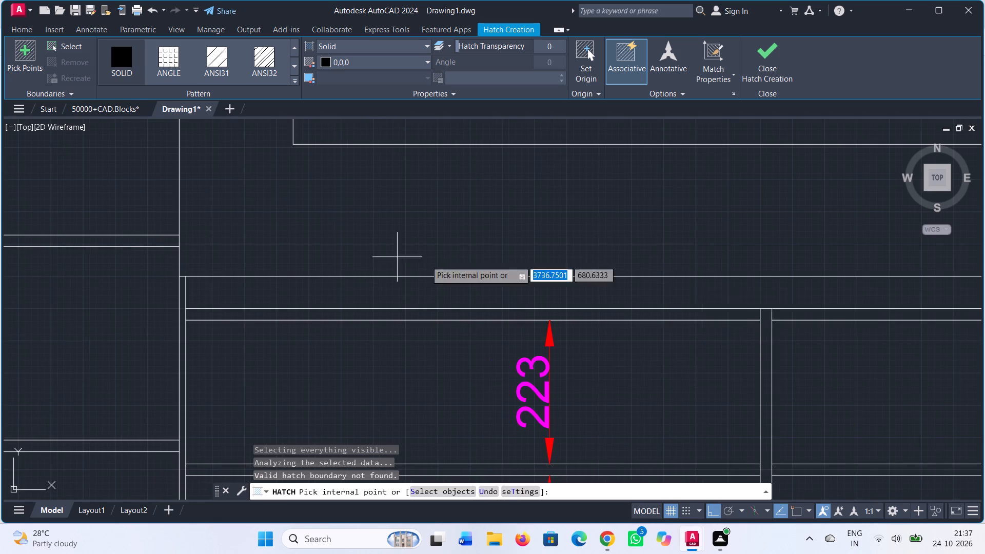
scroll(684, 296, "down", 1)
middle_click_drag(666, 296, 338, 279)
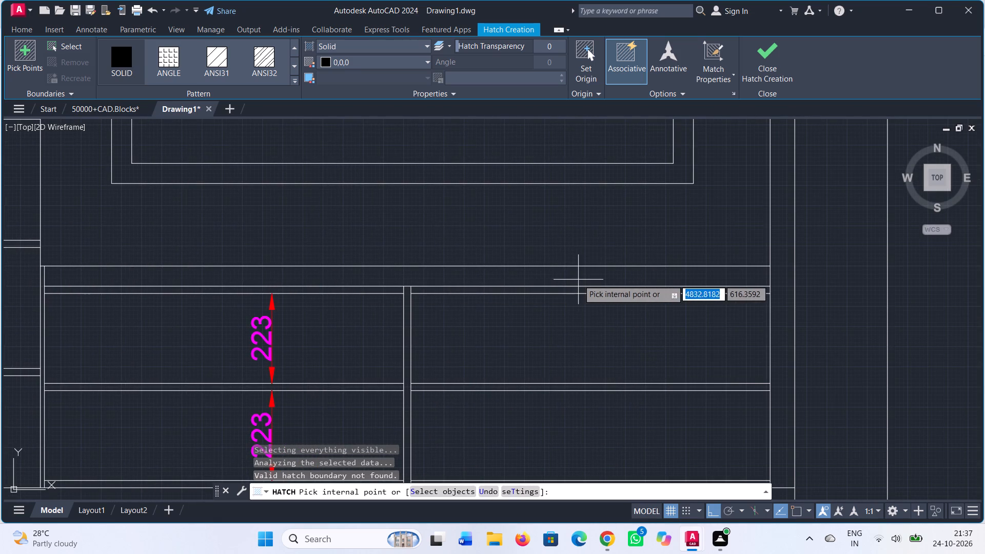
left_click(555, 278)
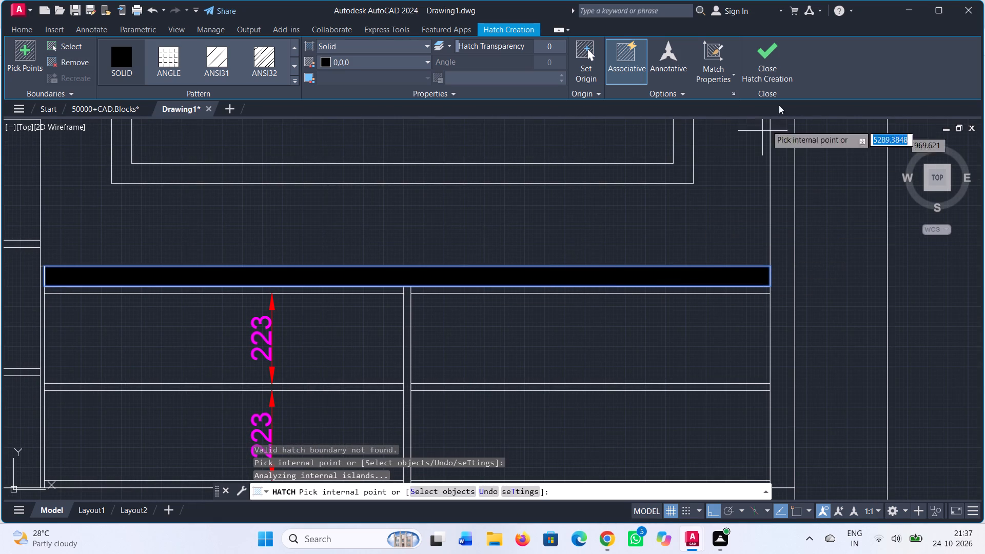
left_click(768, 52)
Hatch the two end columns with the ANSI32 pattern, colour ByLayer, at scale 6.
middle_click_drag(690, 226, 893, 237)
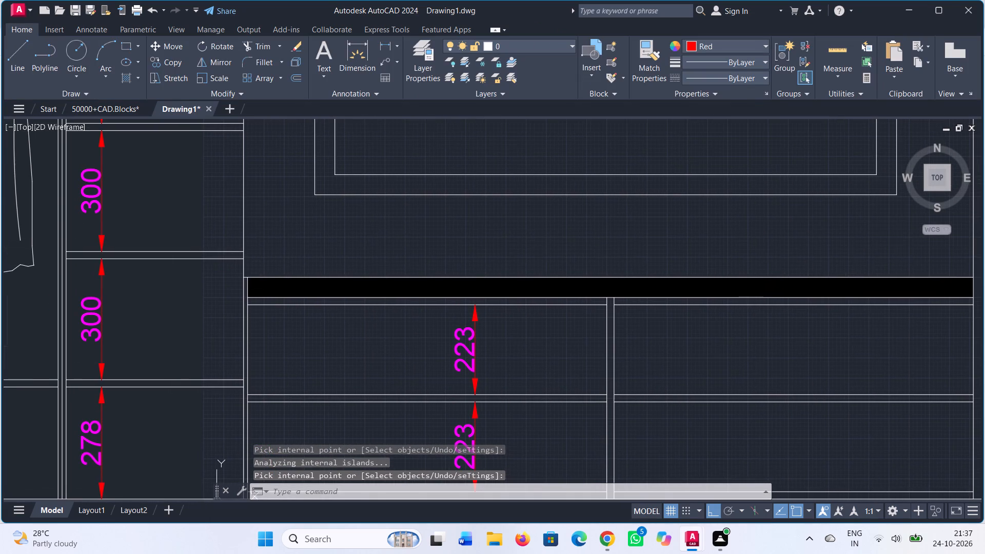
key("Escape")
key("h")
type("atch")
key("Return")
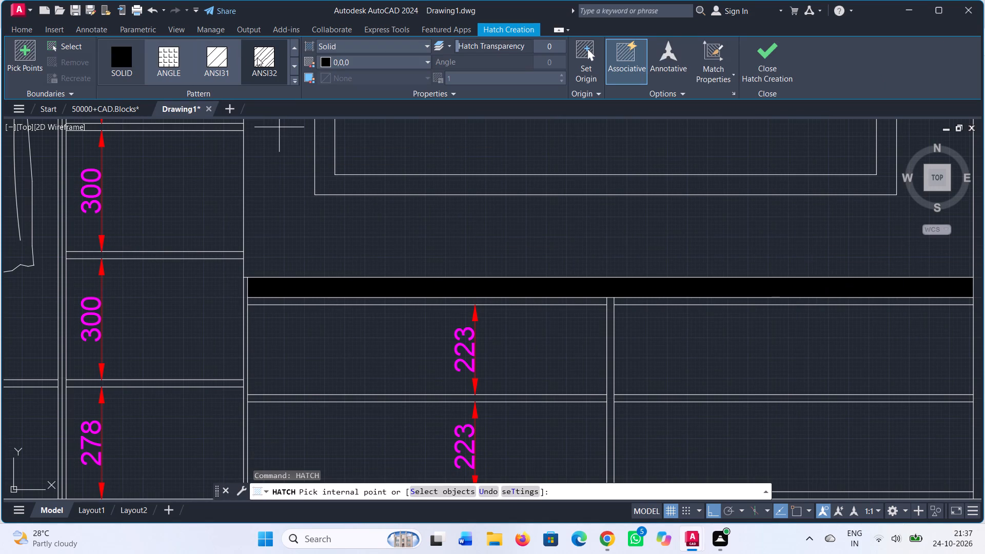
left_click(261, 61)
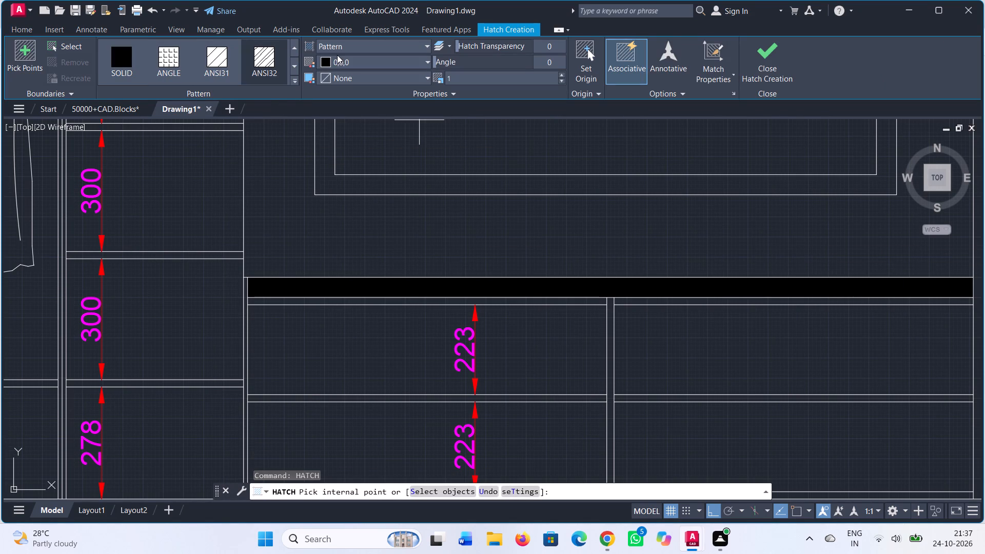
left_click(336, 61)
left_click(324, 75)
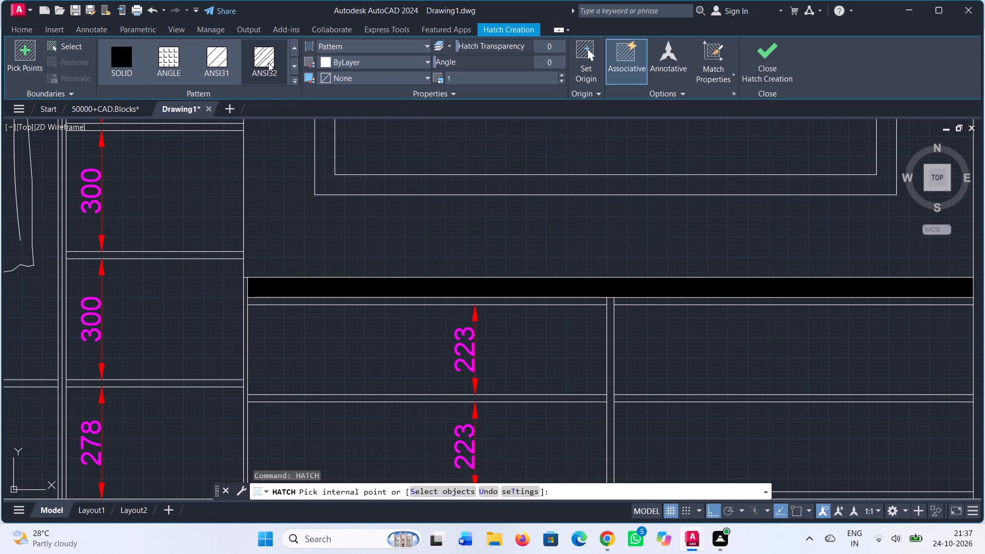
left_click(268, 63)
scroll(275, 159, "down", 1)
middle_click_drag(296, 185, 853, 193)
scroll(264, 196, "down", 2)
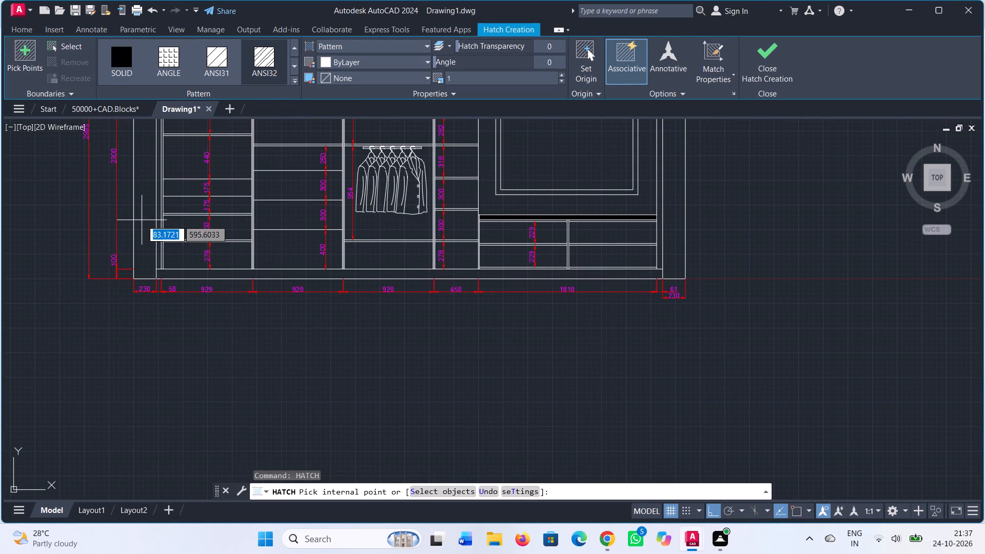
left_click(145, 221)
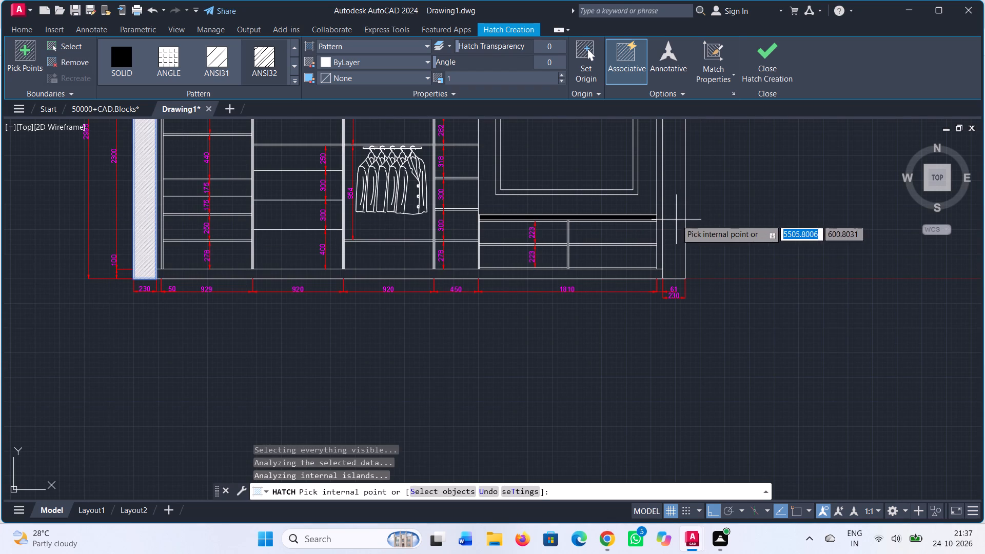
left_click(676, 220)
left_click(464, 77)
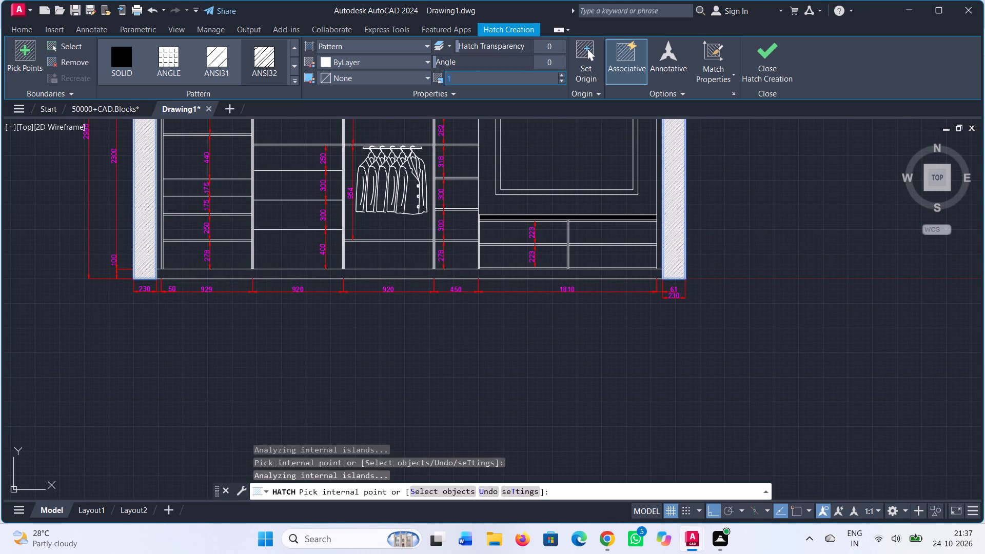
key("6")
key("Return")
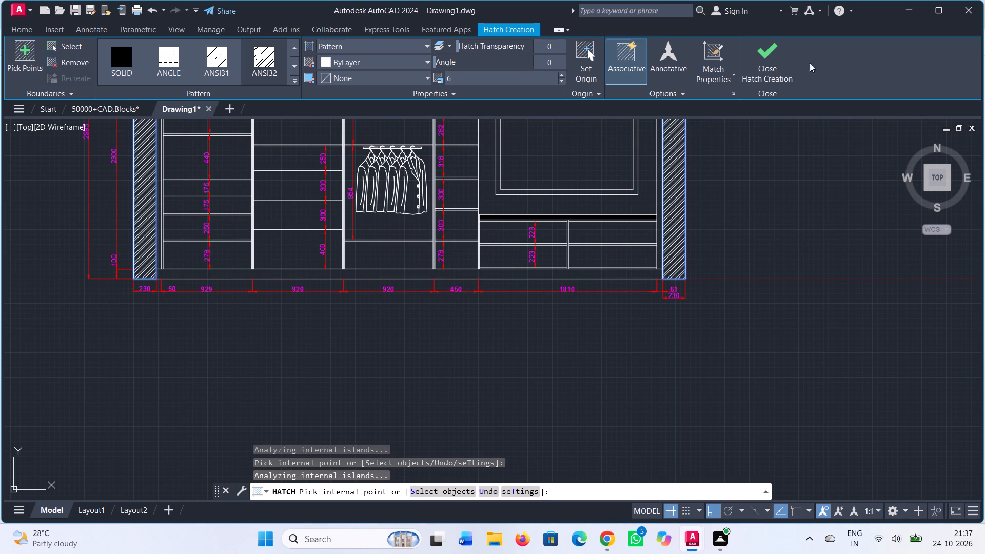
left_click(766, 58)
Add the multiline text LOFT in magenta inside the top-left compartment, just right of the 464 dimension.
scroll(766, 246, "down", 1)
middle_click_drag(763, 242, 786, 380)
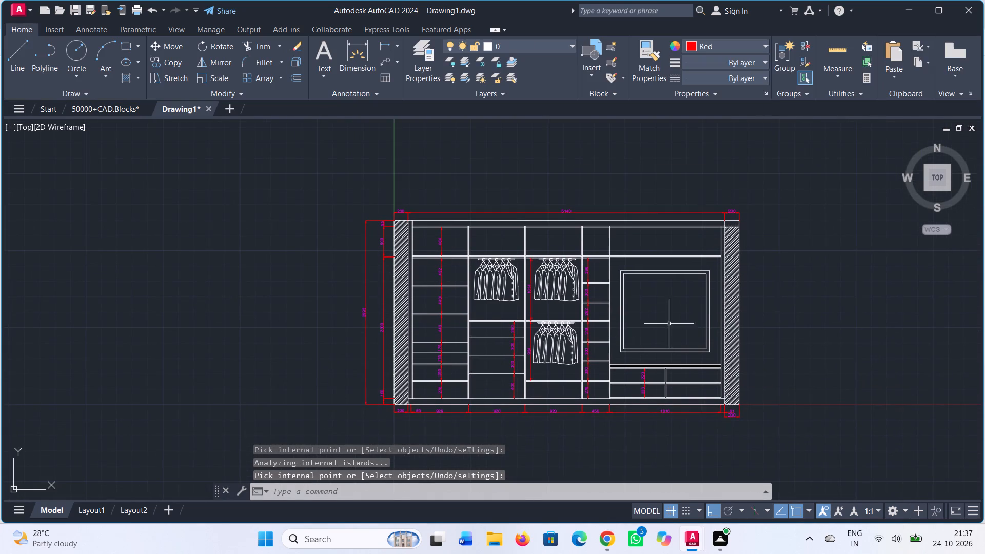
middle_click_drag(671, 323, 704, 310)
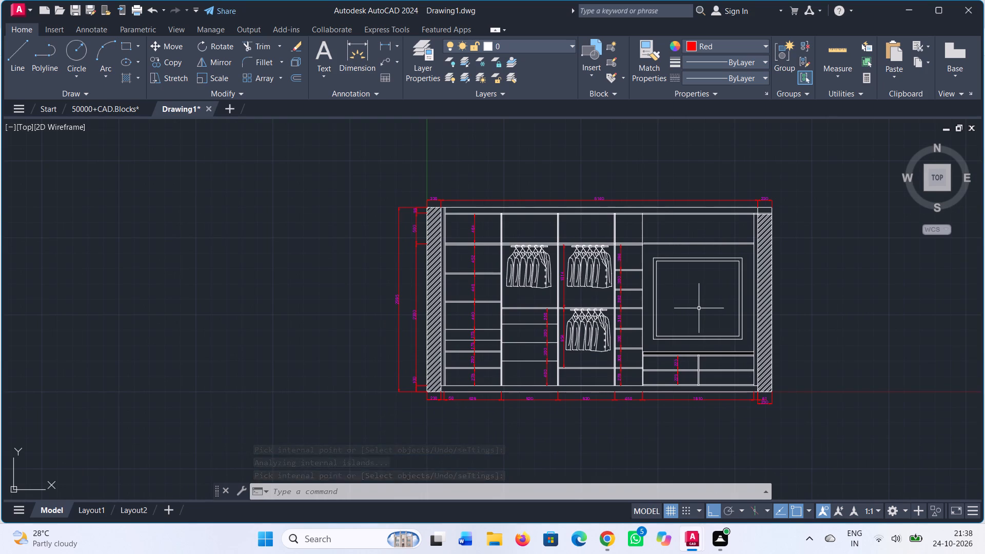
scroll(501, 269, "up", 2)
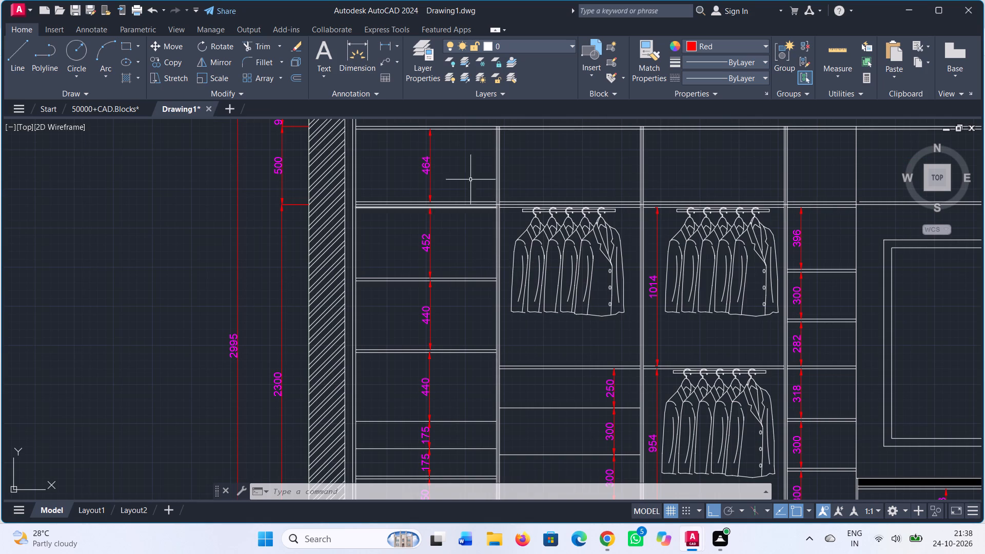
left_click(327, 57)
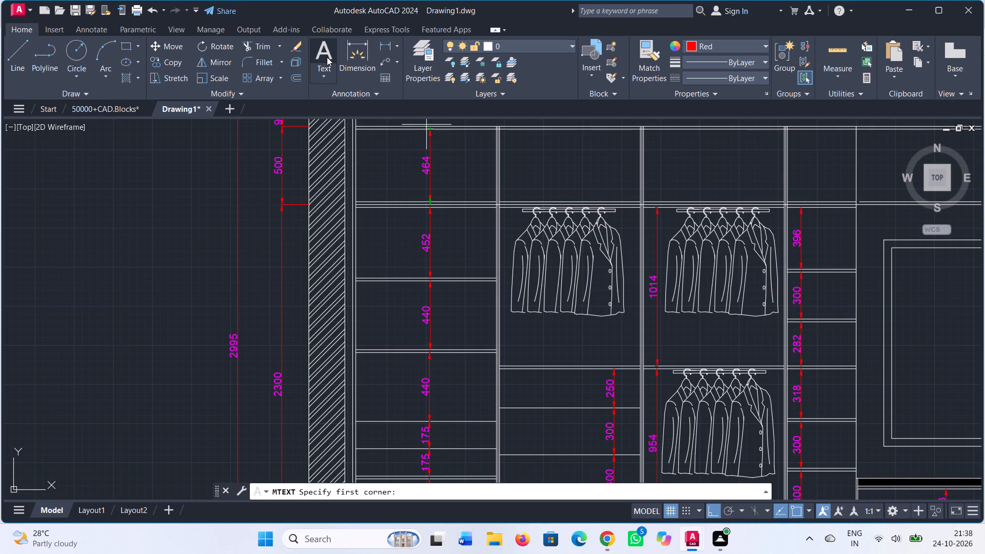
middle_click_drag(455, 162, 396, 184)
left_click(382, 174)
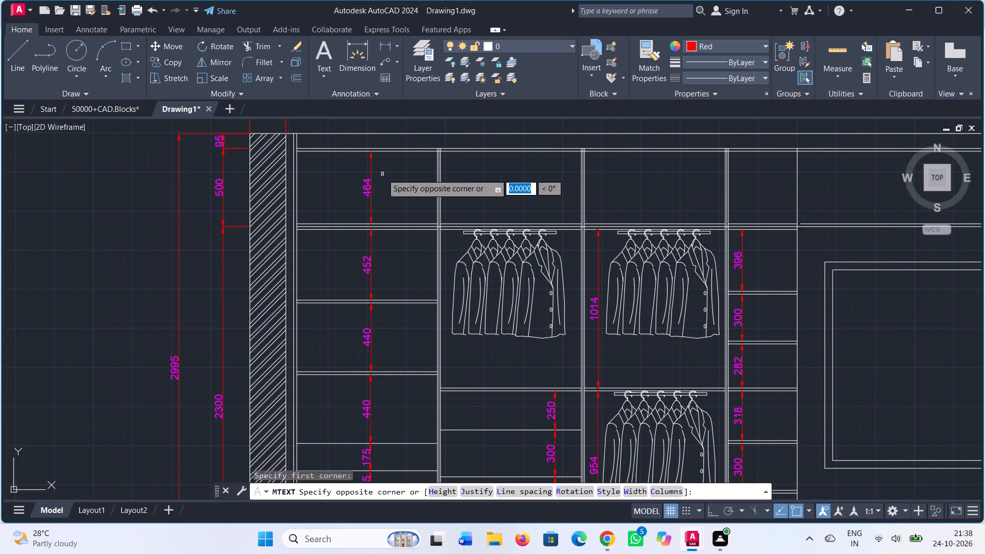
left_click(382, 174)
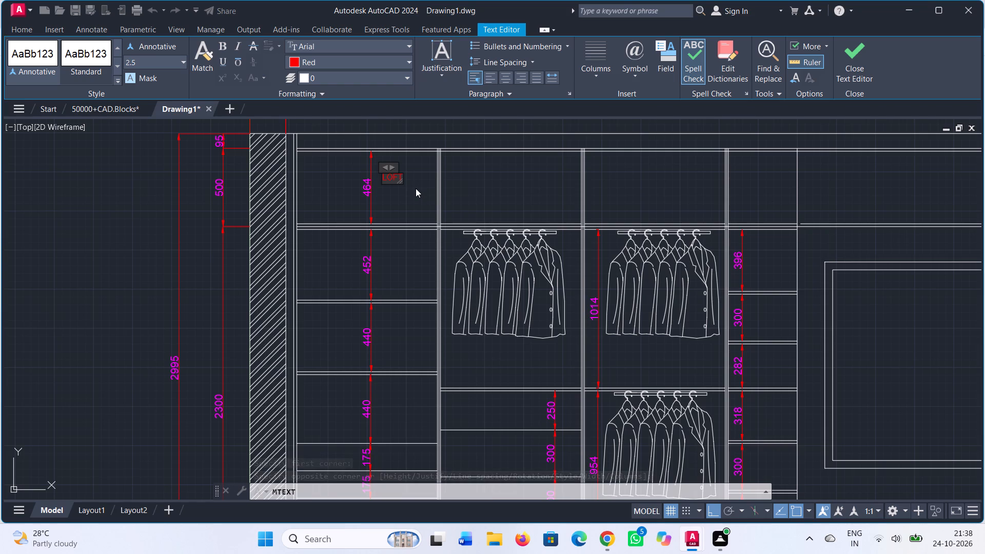
left_click(328, 62)
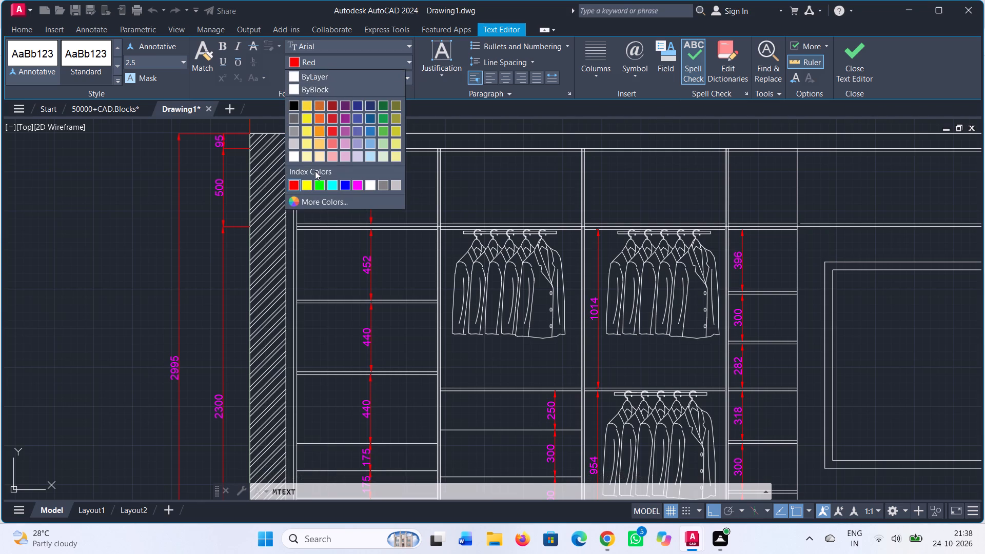
left_click(353, 186)
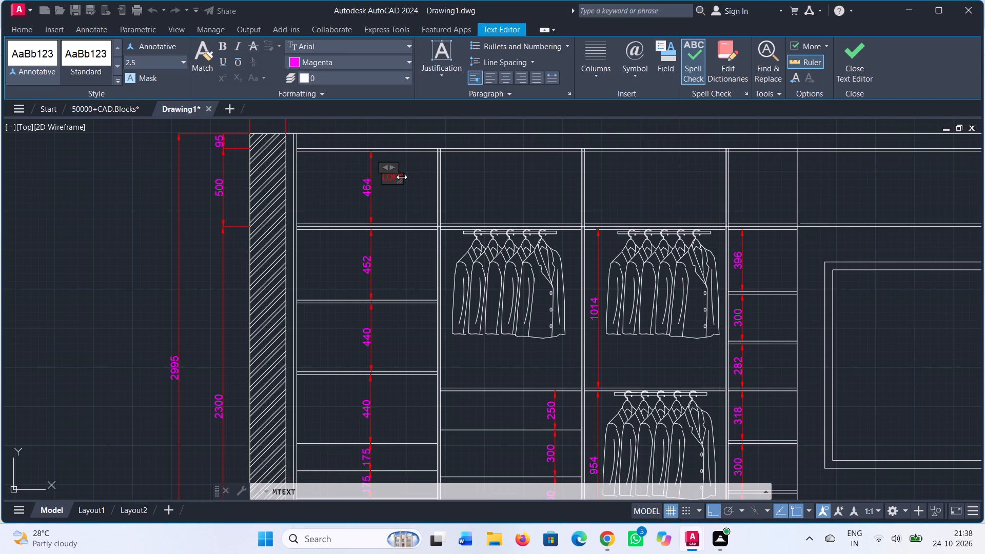
scroll(405, 180, "up", 2)
left_click_drag(389, 190, 395, 192)
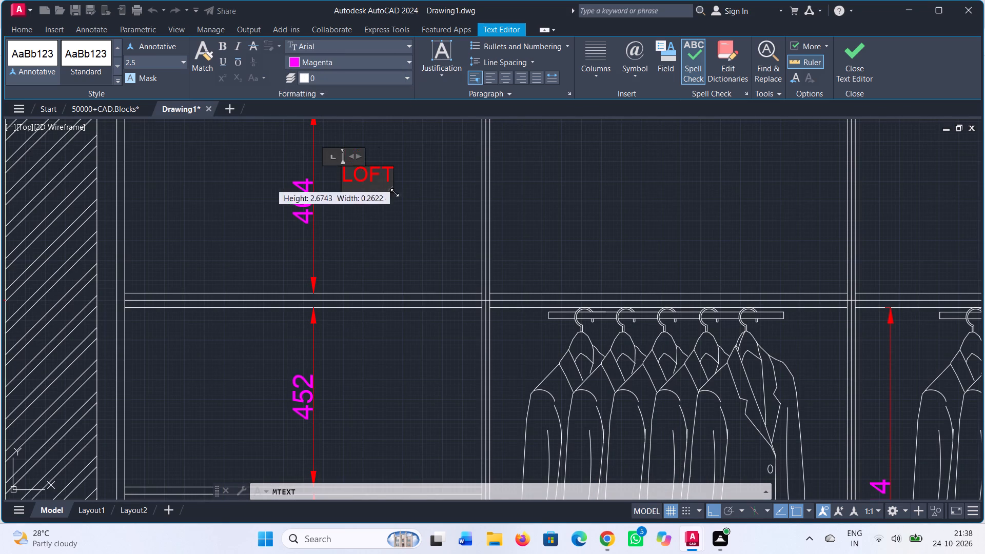
left_click_drag(395, 192, 429, 201)
left_click_drag(391, 188, 392, 190)
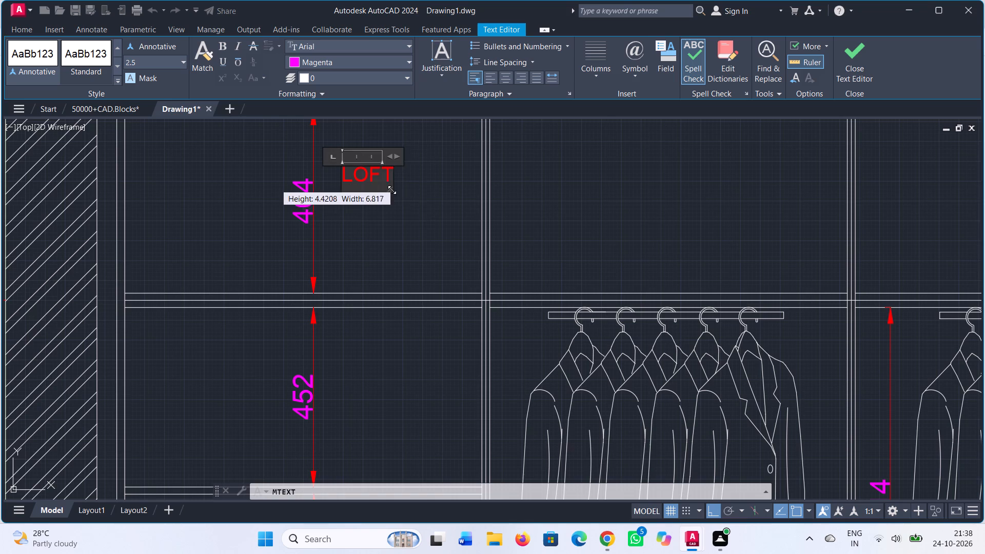
left_click_drag(392, 190, 454, 208)
left_click_drag(396, 171, 325, 175)
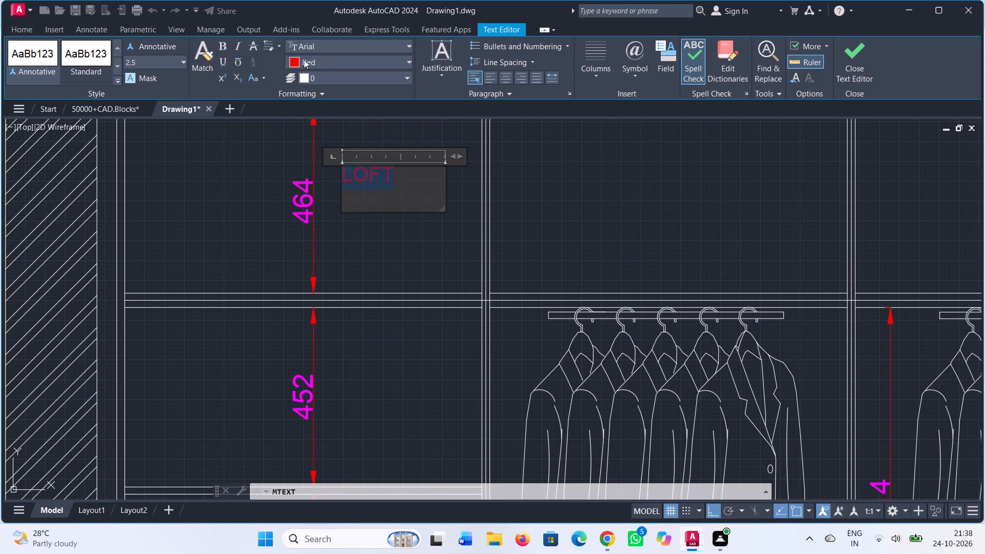
left_click(306, 55)
left_click(353, 185)
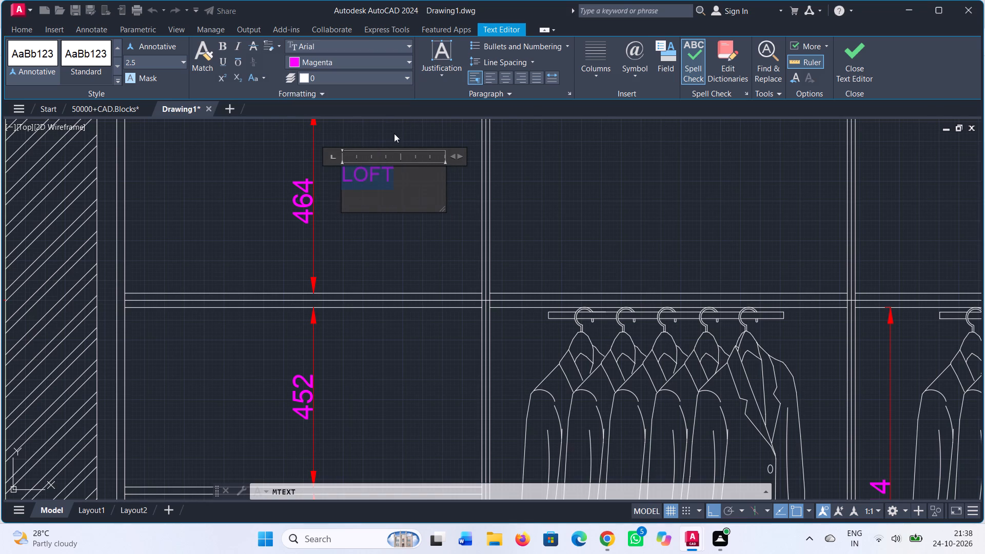
left_click(414, 243)
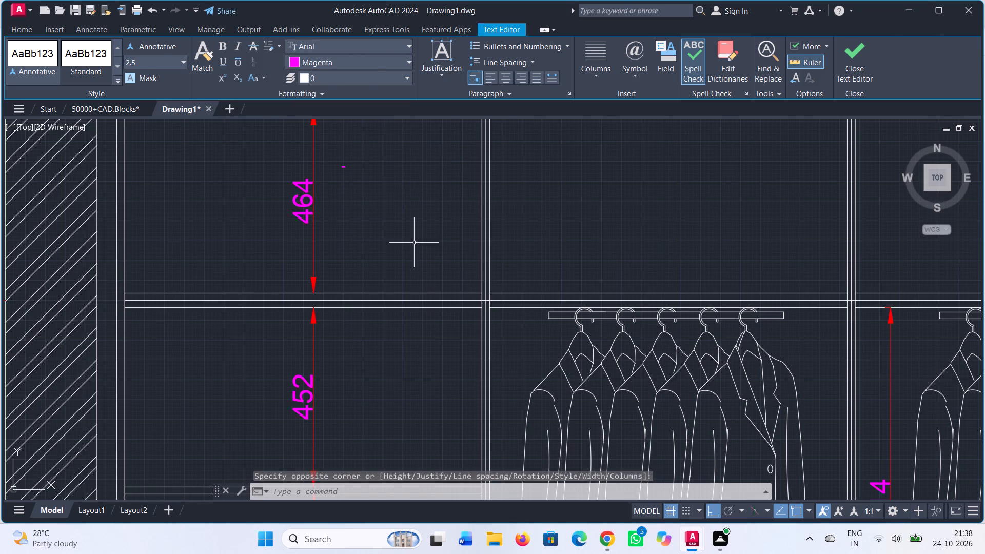
Scale up the LOFT label freehand from its lower-left corner, making it slightly taller than the dimension text.
left_click(343, 168)
type("SC")
key("Return")
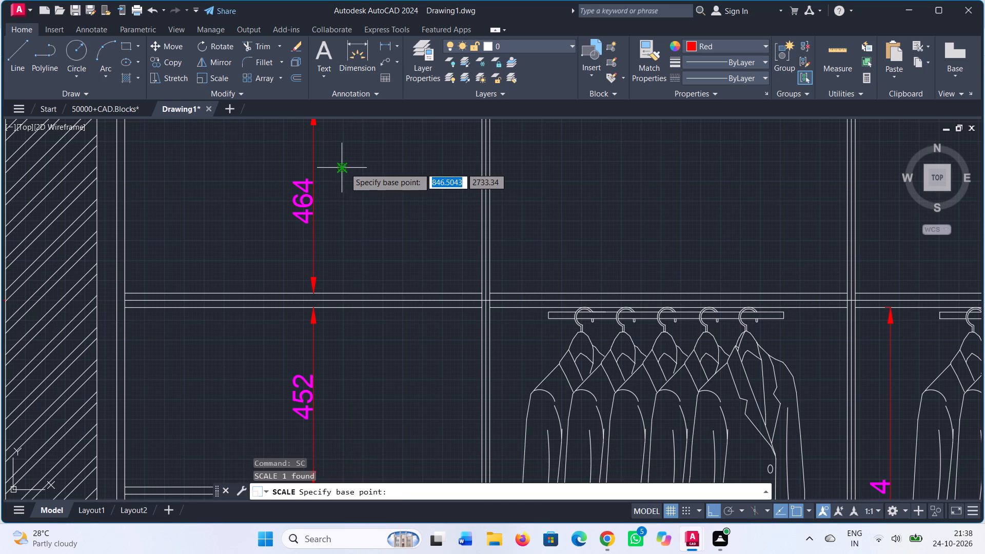
left_click(345, 168)
left_click(410, 259)
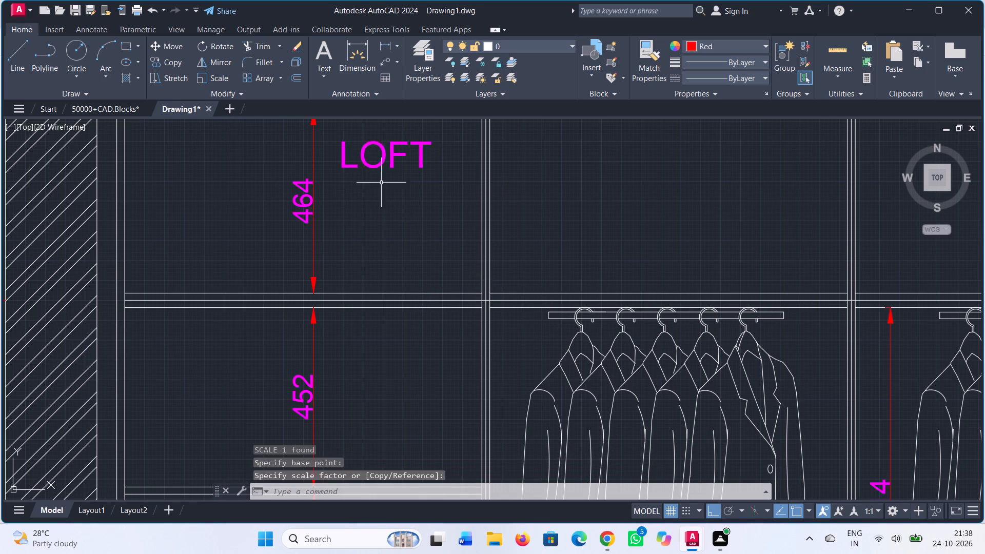
Turn off ortho and move the LOFT label down within its compartment, keeping it right of the 464 dimension.
left_click(380, 165)
key("m")
key("Return")
left_click(379, 164)
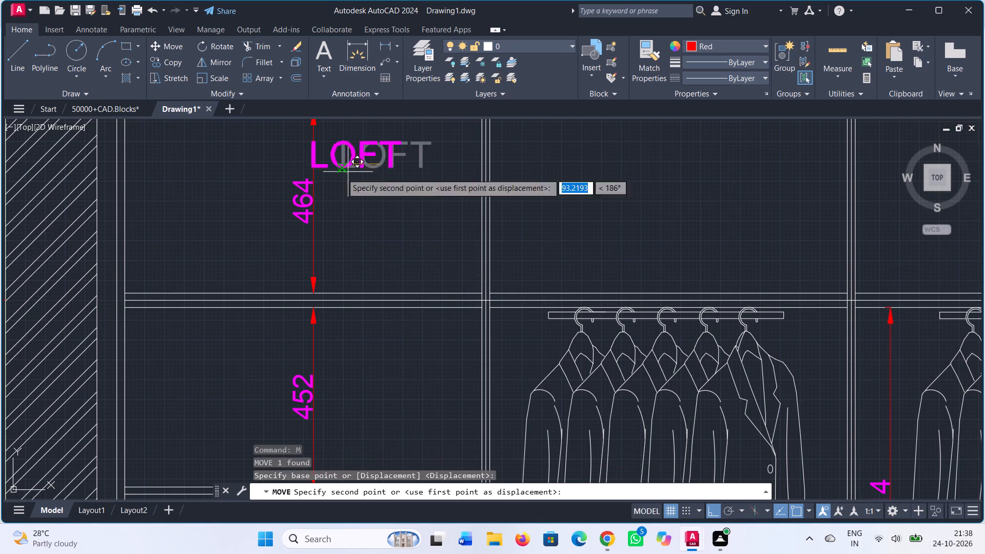
left_click(710, 511)
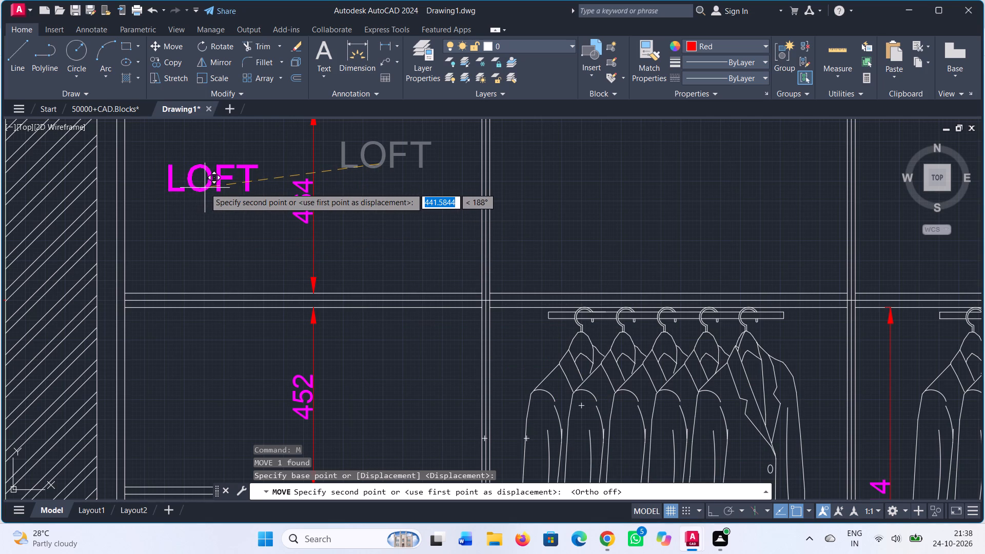
left_click(388, 250)
Copy the LOFT label from its lower-left corner into the 452 and upper 440 compartments directly below it in the 929-wide column.
scroll(388, 249, "down", 1)
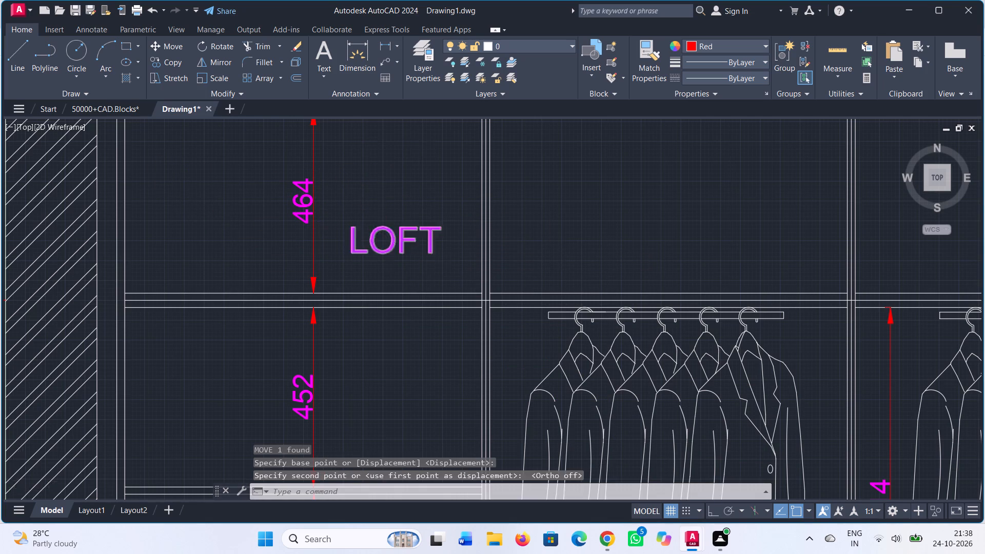
middle_click_drag(396, 343, 440, 211)
scroll(442, 227, "down", 2)
middle_click_drag(438, 278, 479, 266)
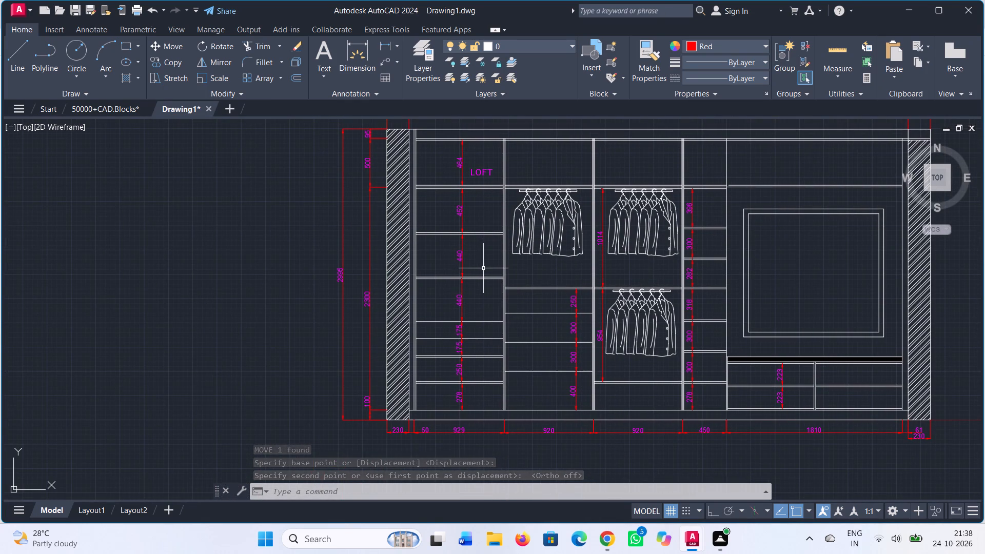
left_click(481, 173)
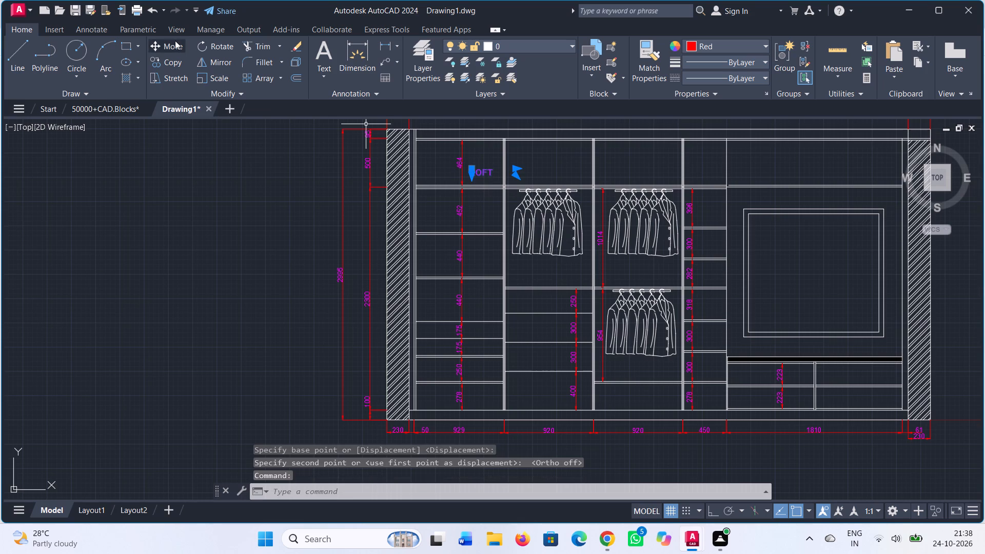
left_click(166, 59)
left_click(475, 177)
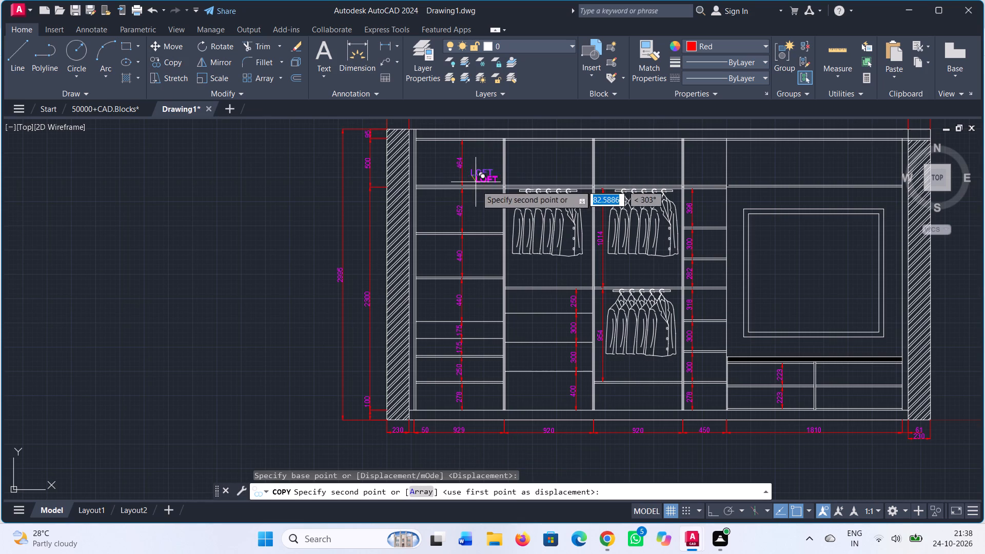
scroll(472, 223, "up", 3)
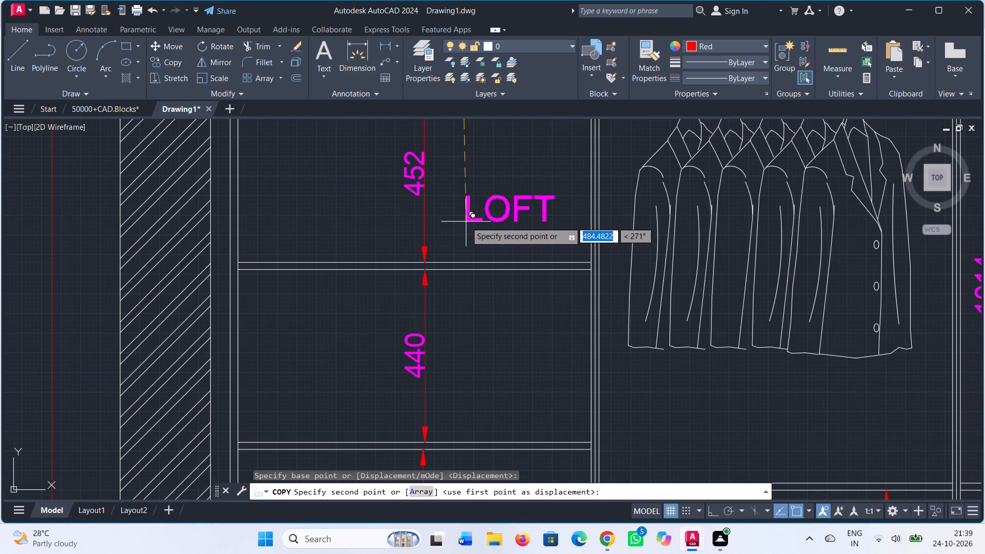
left_click(465, 221)
left_click(456, 397)
Place further LOFT copies in the 929-wide column's lower 440, both 175, 250 and 278 compartments, beside their dimensions.
scroll(468, 357, "down", 1)
middle_click_drag(467, 343, 464, 269)
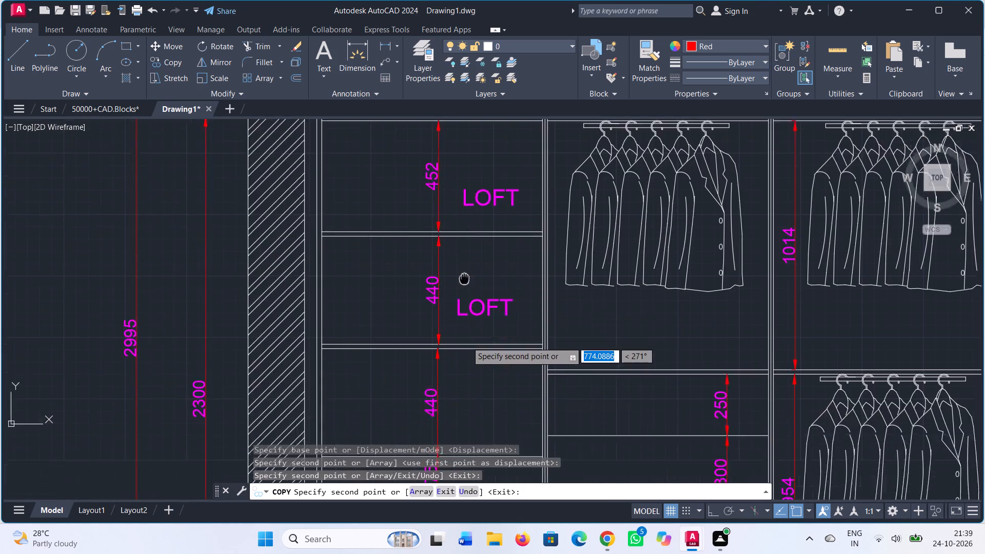
middle_click_drag(464, 269, 444, 116)
left_click(431, 265)
left_click(434, 325)
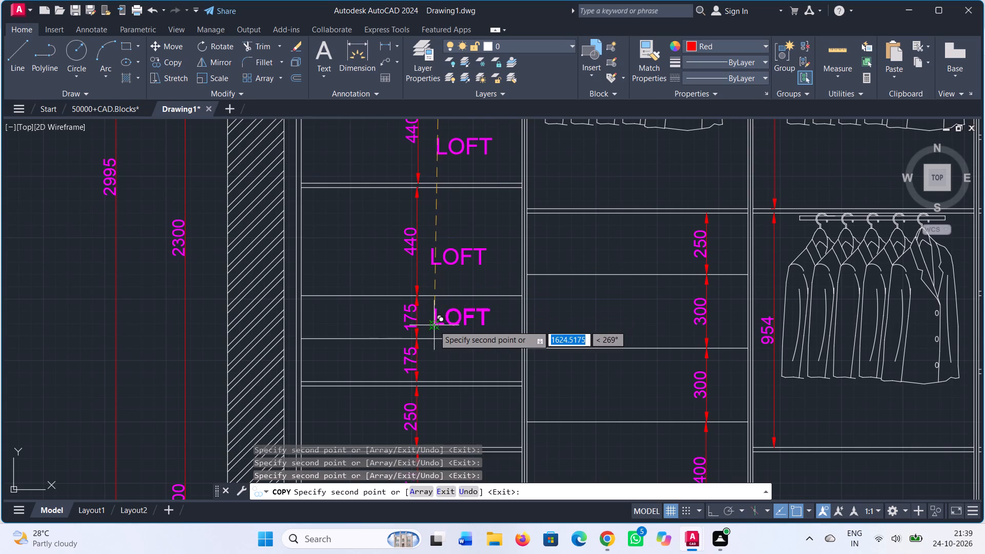
scroll(448, 326, "down", 1)
middle_click_drag(452, 318, 452, 217)
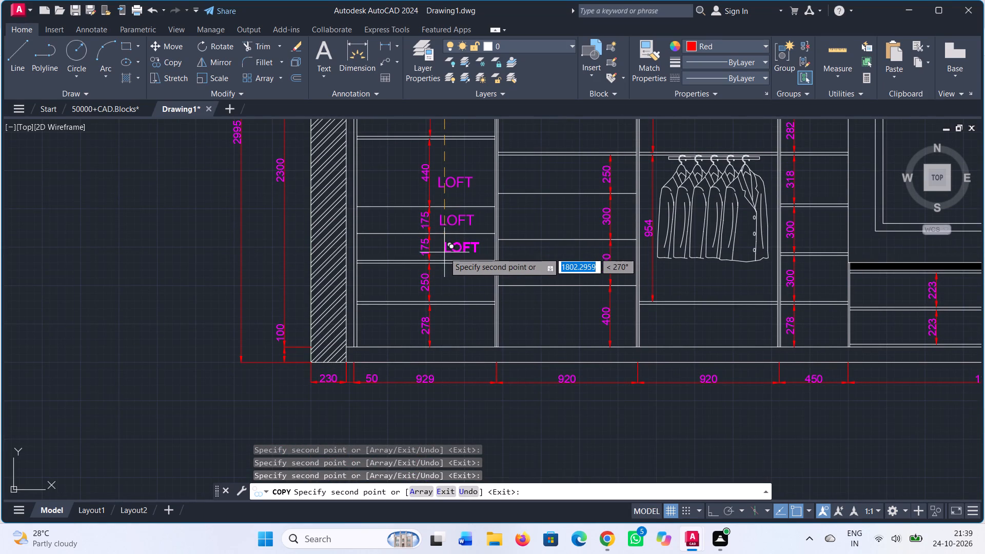
left_click(440, 252)
left_click(443, 290)
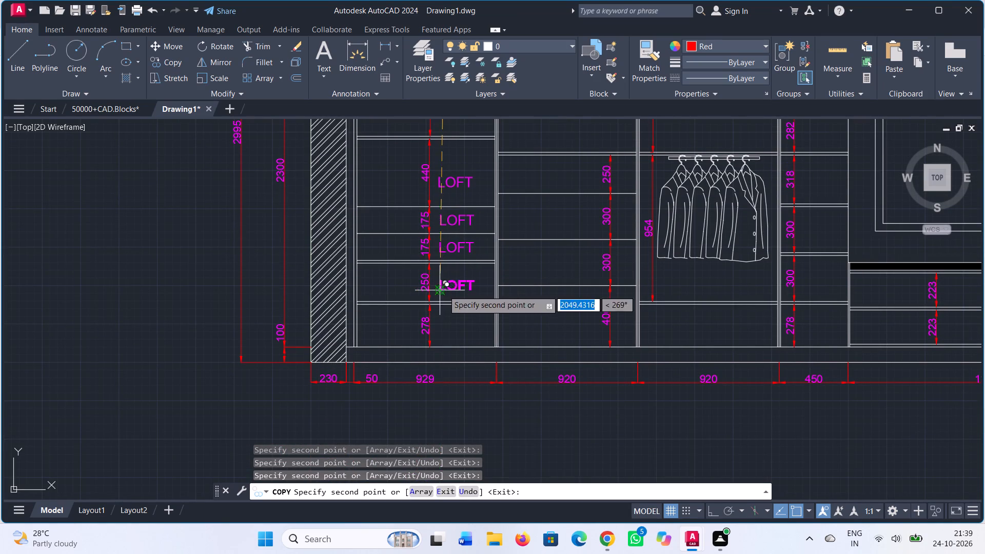
left_click(441, 330)
Place LOFT copies in the second column's 250, two 300 and 400 compartments, and in the third column's bottom compartment.
scroll(502, 325, "down", 1)
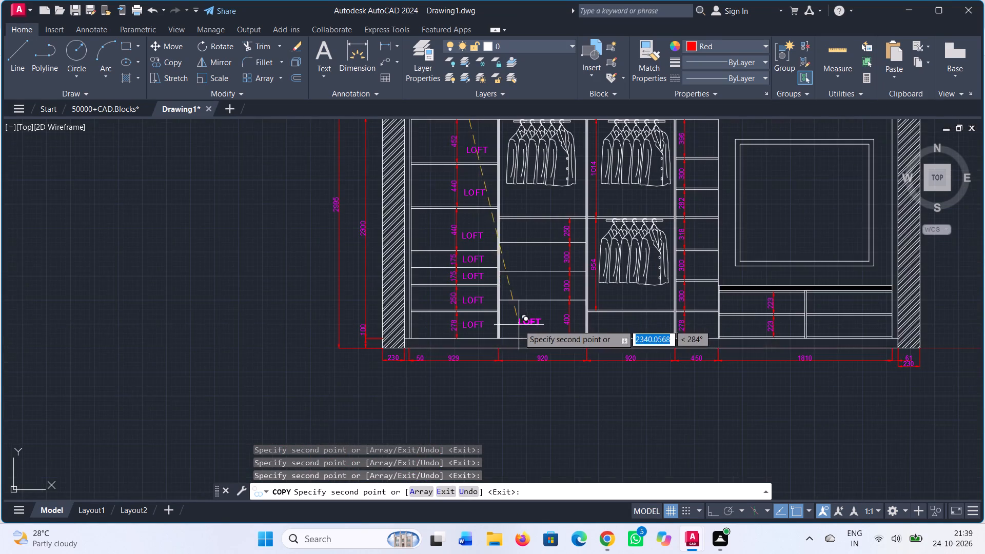
middle_click_drag(519, 325, 372, 321)
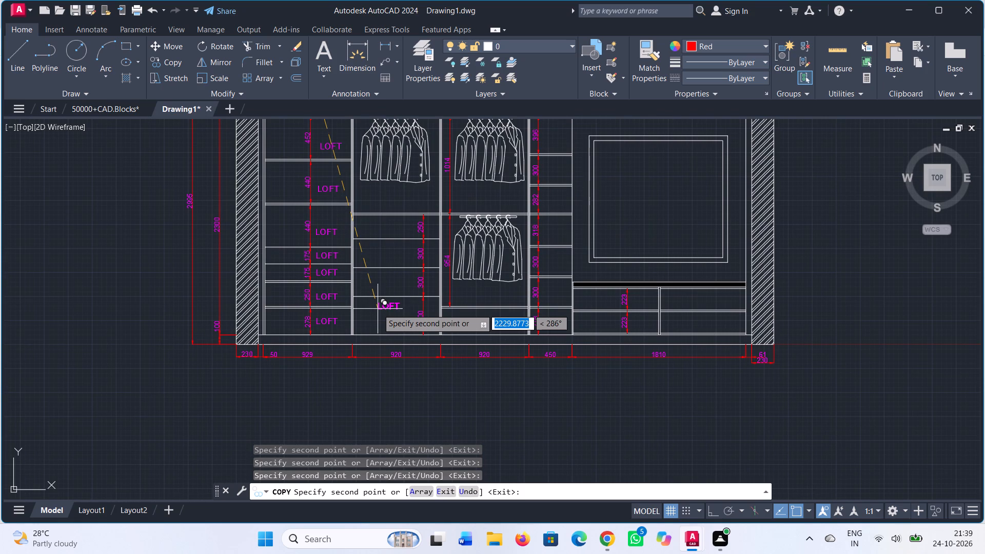
left_click(371, 229)
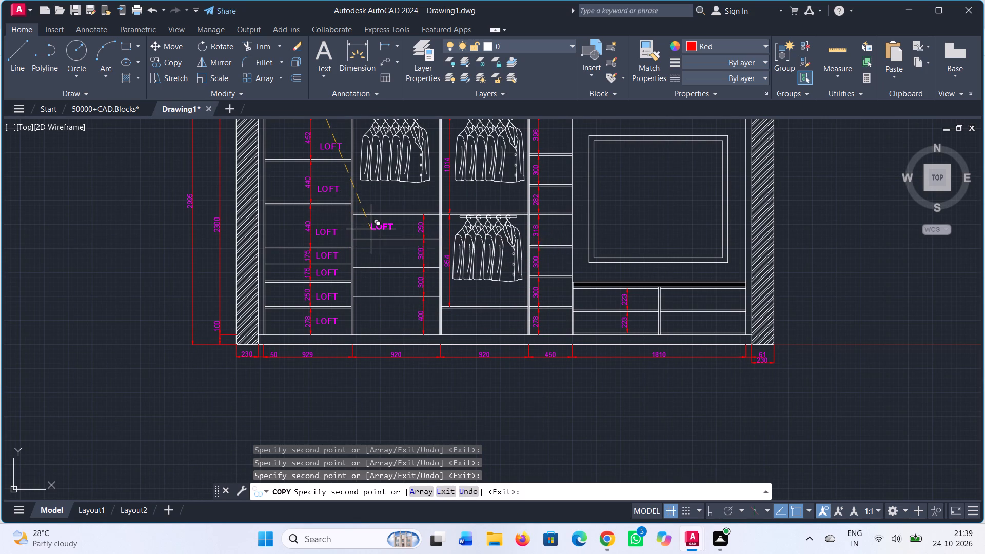
left_click(369, 255)
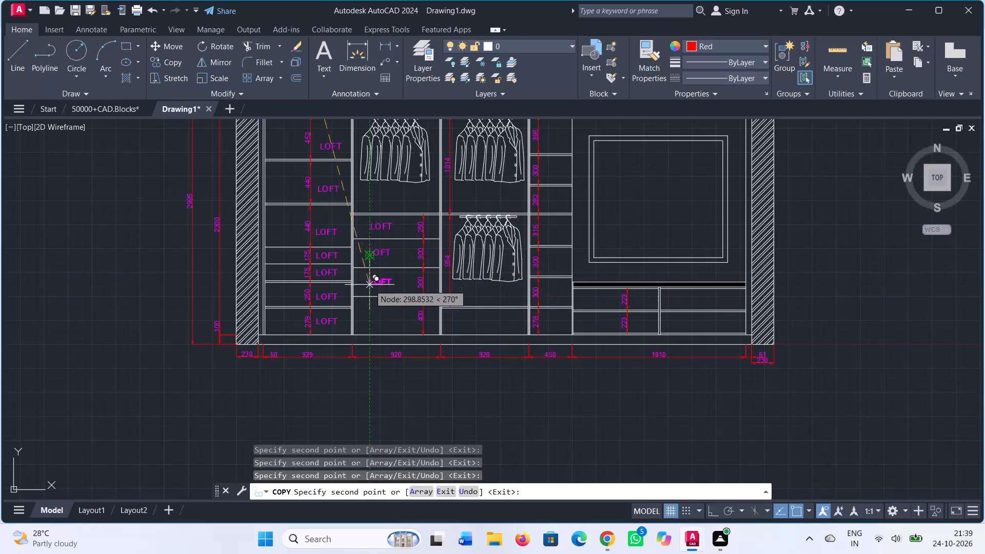
left_click(369, 285)
left_click(370, 316)
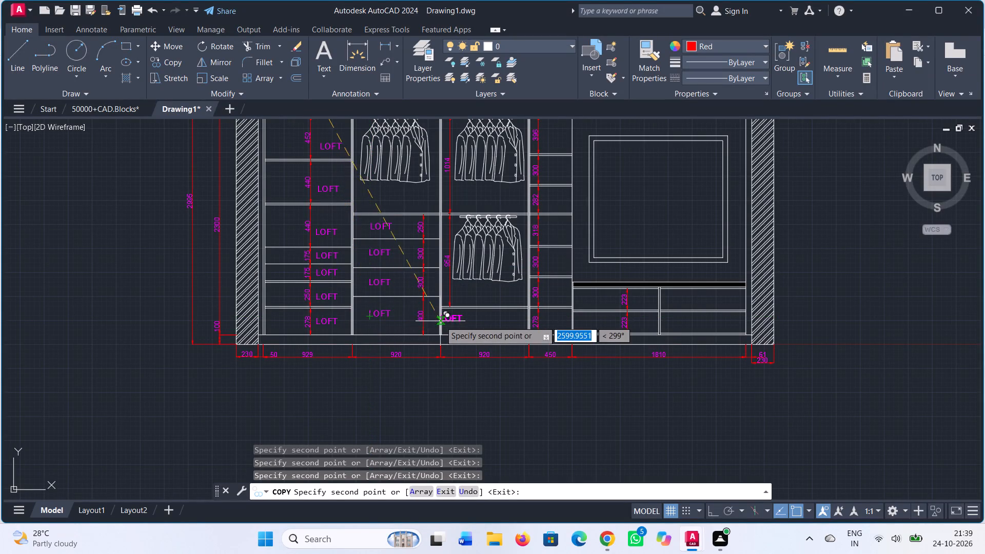
left_click(463, 324)
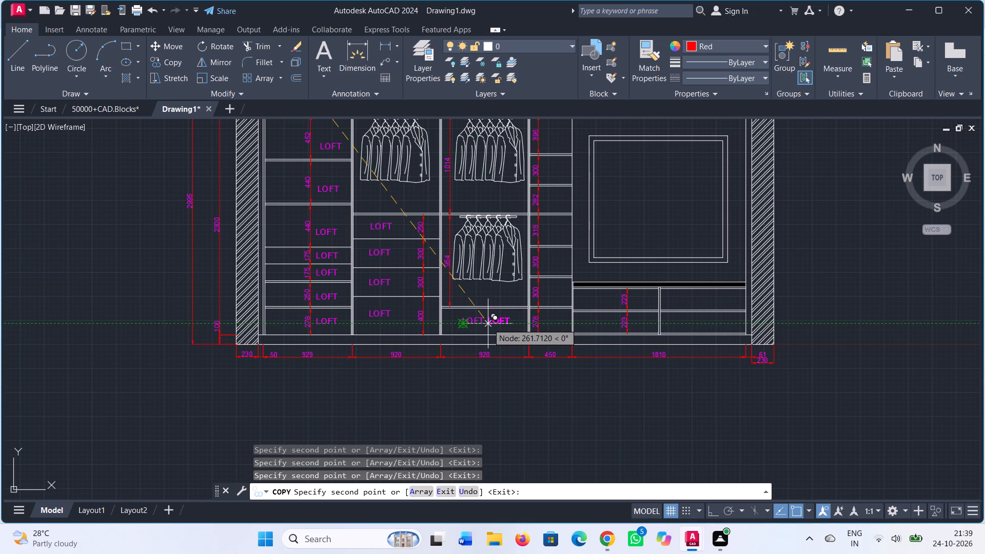
Place LOFT copies up the 450-wide column in its 278, two lower 300, 318, 282 and upper 300 compartments.
scroll(553, 324, "up", 2)
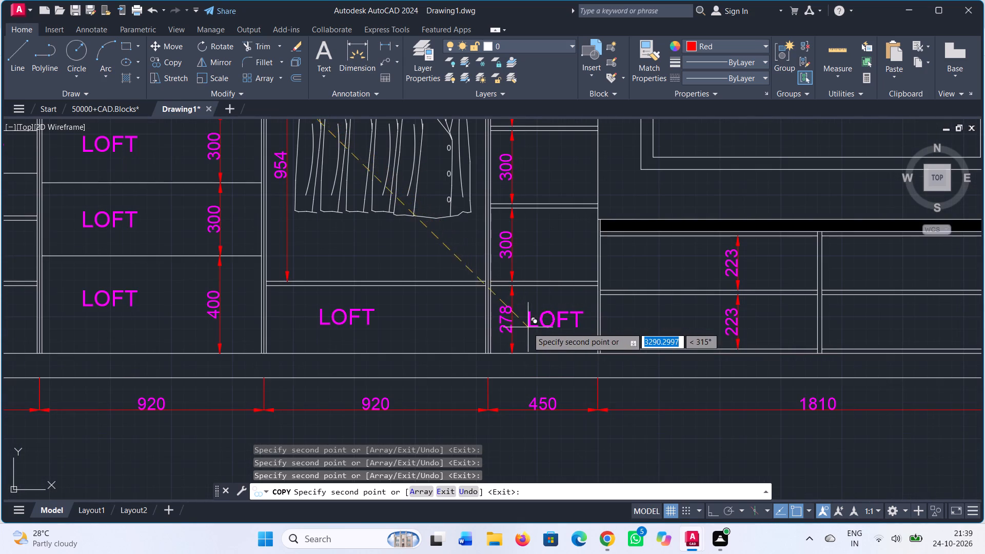
left_click(526, 327)
left_click(525, 245)
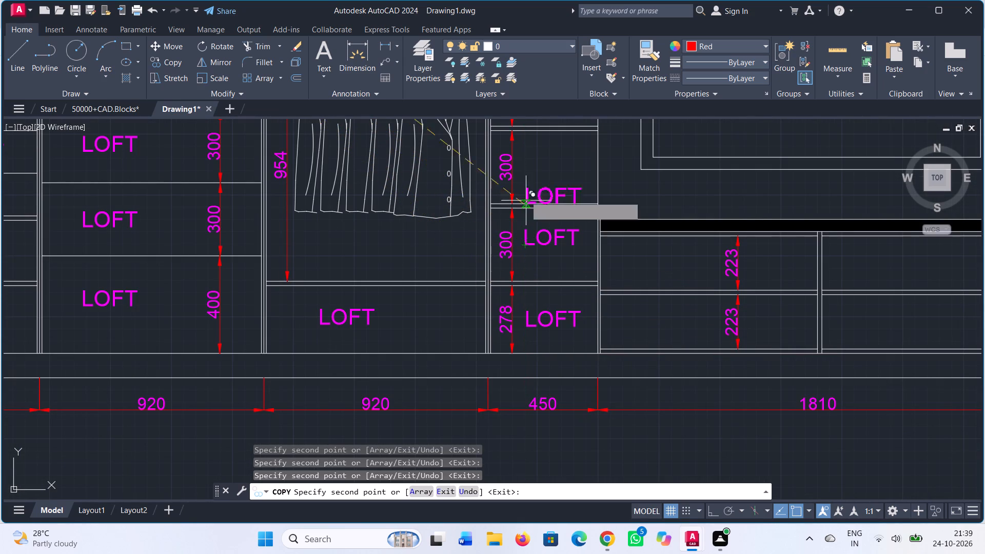
left_click(523, 165)
middle_click_drag(523, 165, 518, 397)
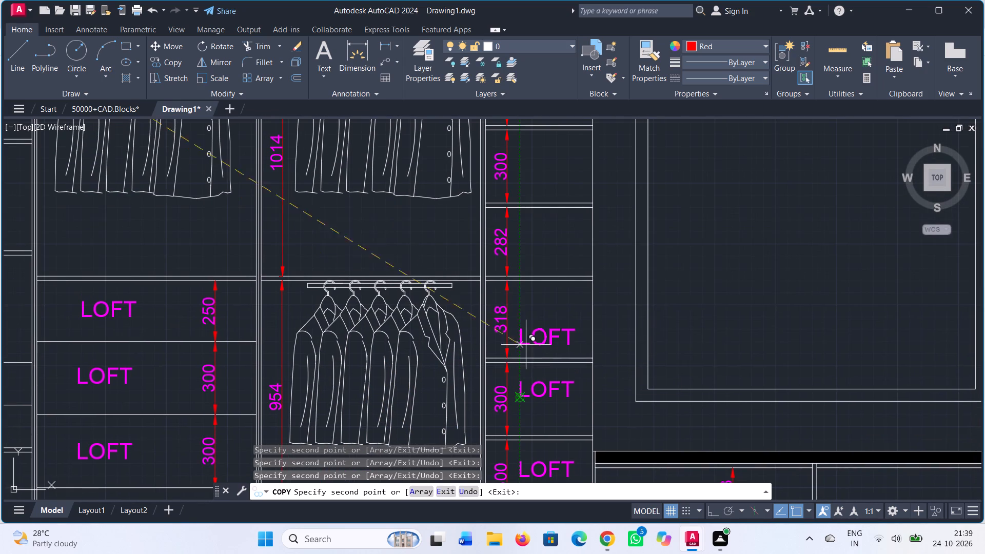
left_click(524, 311)
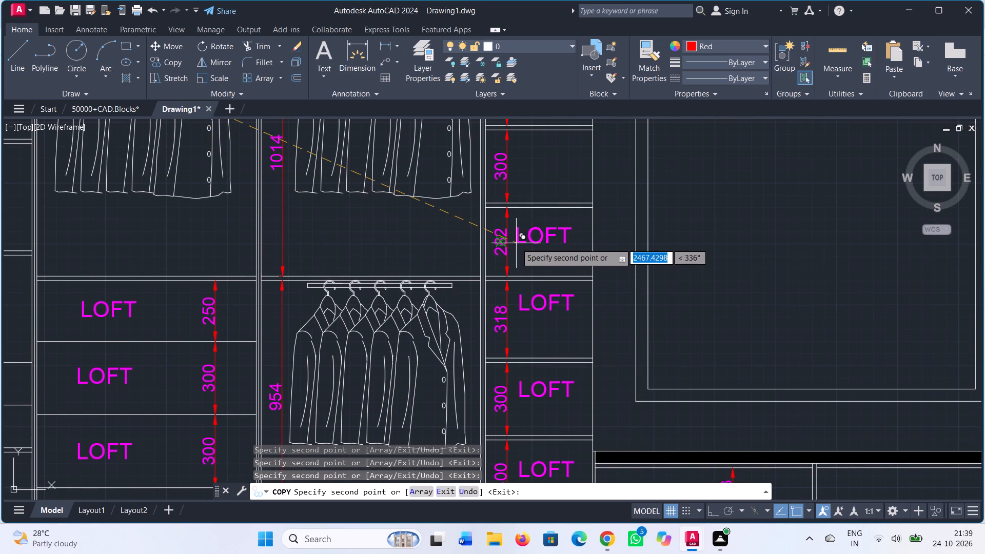
left_click(519, 238)
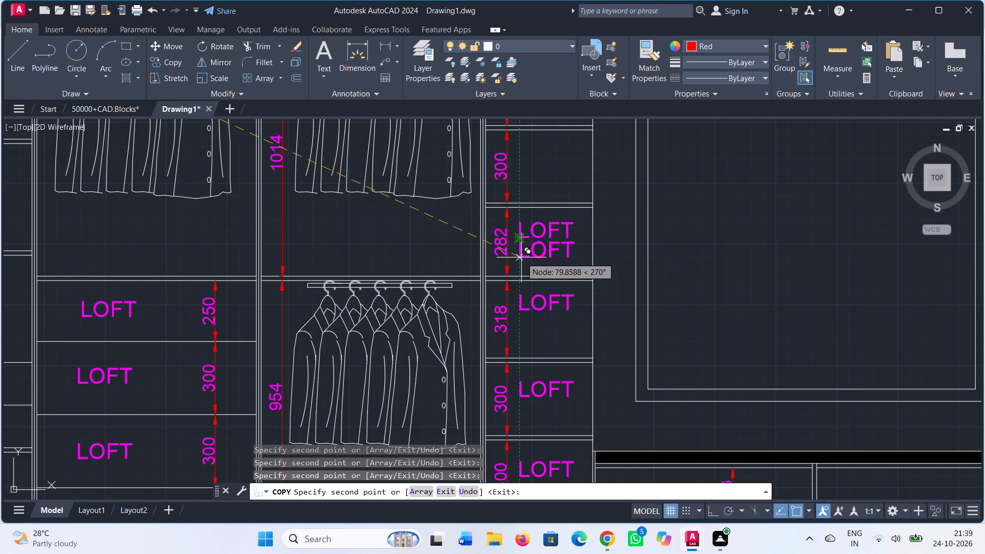
left_click(516, 166)
Place a LOFT copy in the 450-wide column's 396 compartment, undoing the first placement and positioning it clear of the dimension.
scroll(540, 180, "down", 1)
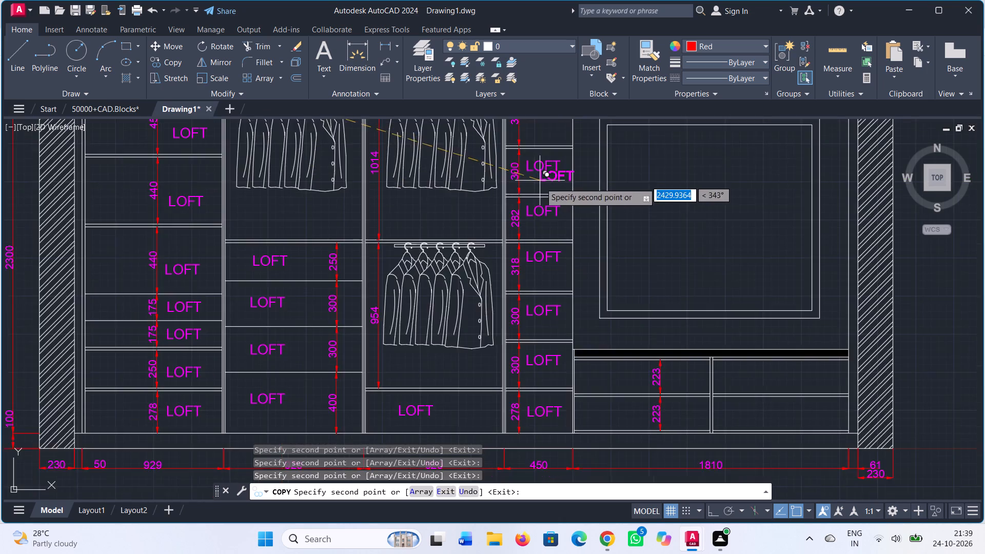
middle_click_drag(541, 189, 558, 295)
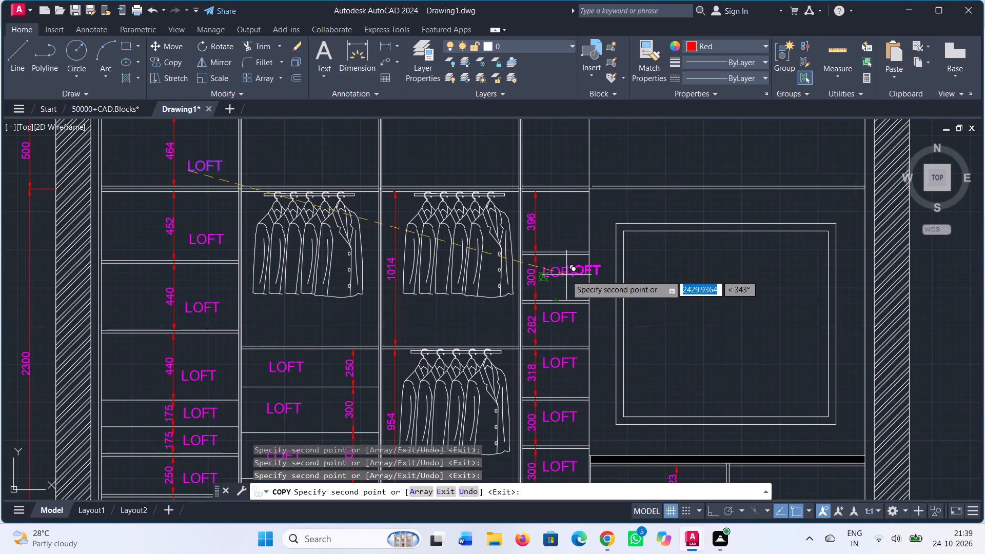
left_click(544, 221)
scroll(534, 232, "up", 2)
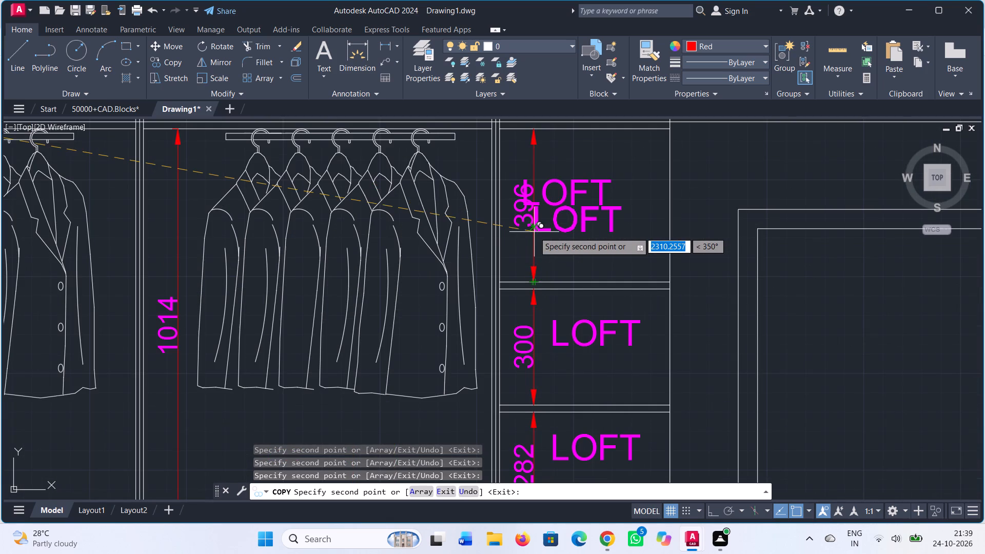
key("ctrl+z")
middle_click_drag(529, 208, 539, 274)
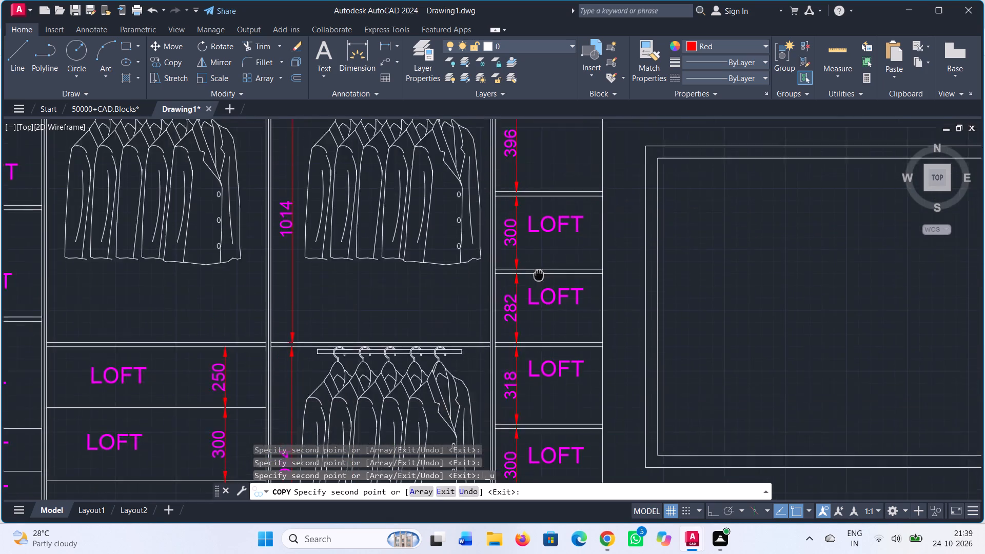
middle_click_drag(539, 274, 553, 400)
left_click(547, 275)
Place a LOFT copy in the upper-left 223 drawer of the unit beneath the TV, left of the dimension.
scroll(553, 336, "down", 3)
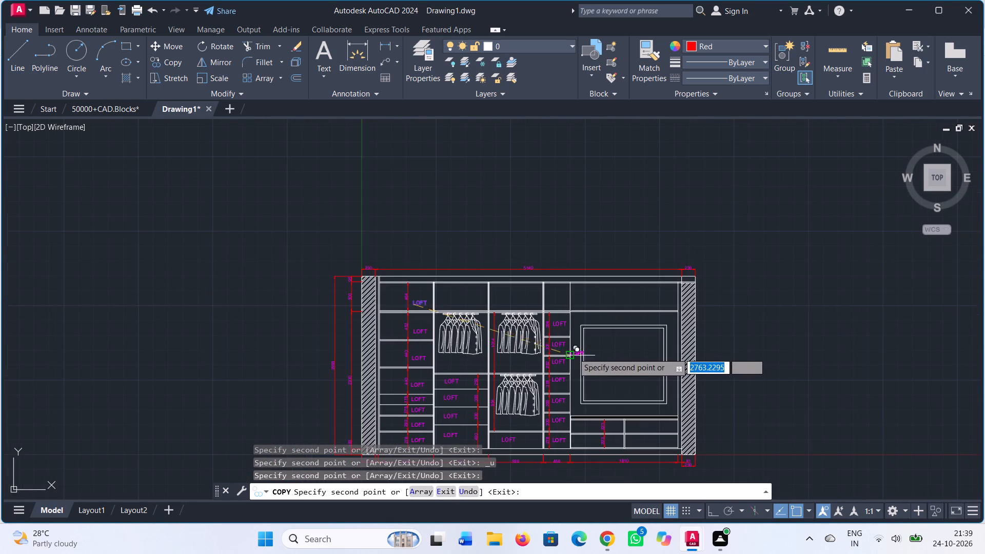
middle_click_drag(578, 354, 585, 293)
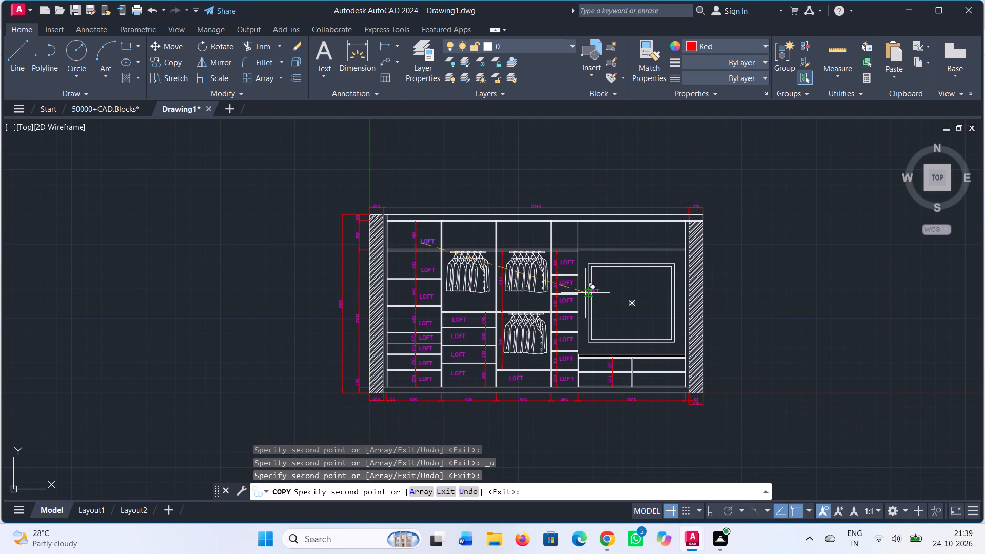
scroll(586, 382, "up", 2)
left_click(591, 347)
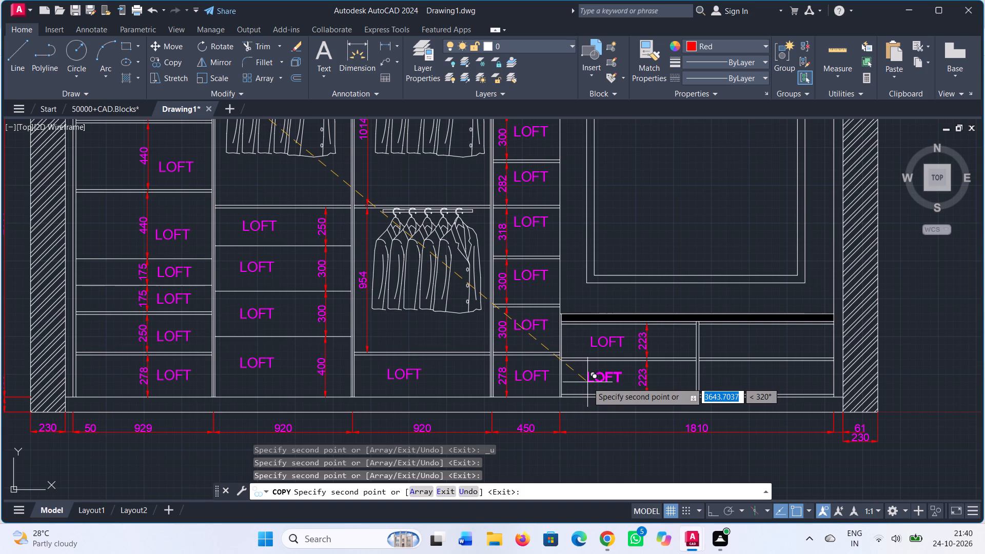
Place LOFT copies in the four remaining top-row compartments, from above the TV back to the second column, and end the copying.
scroll(591, 382, "down", 2)
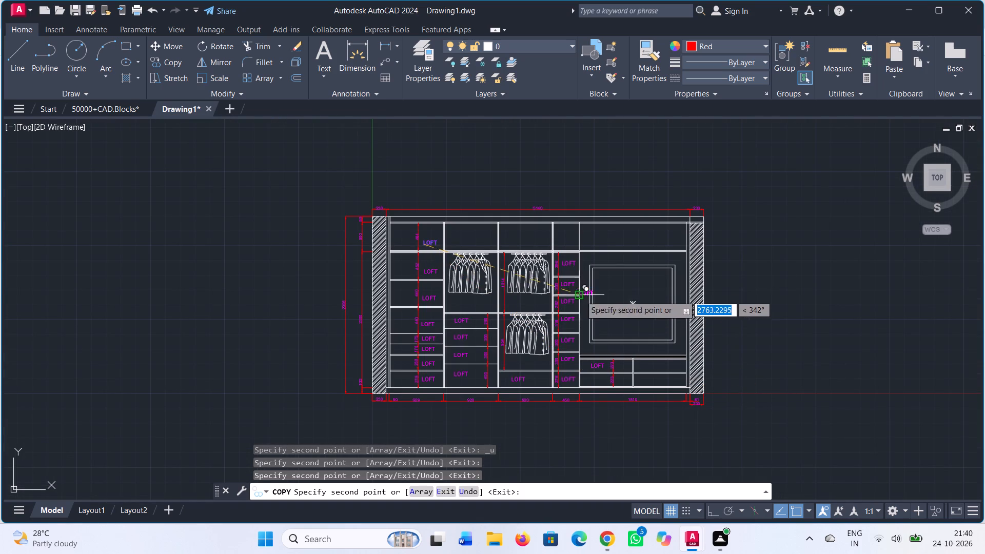
left_click(614, 240)
scroll(559, 247, "up", 1)
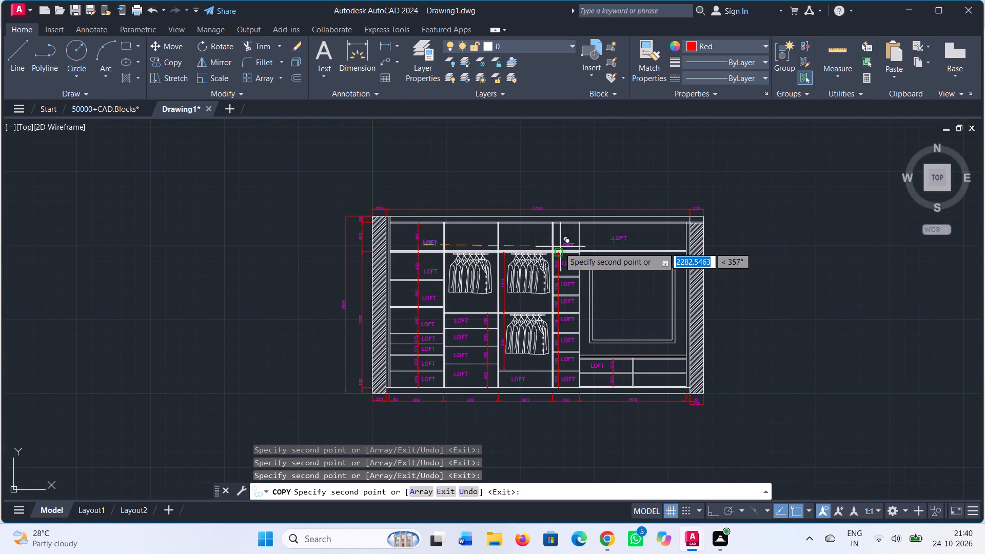
scroll(558, 248, "up", 1)
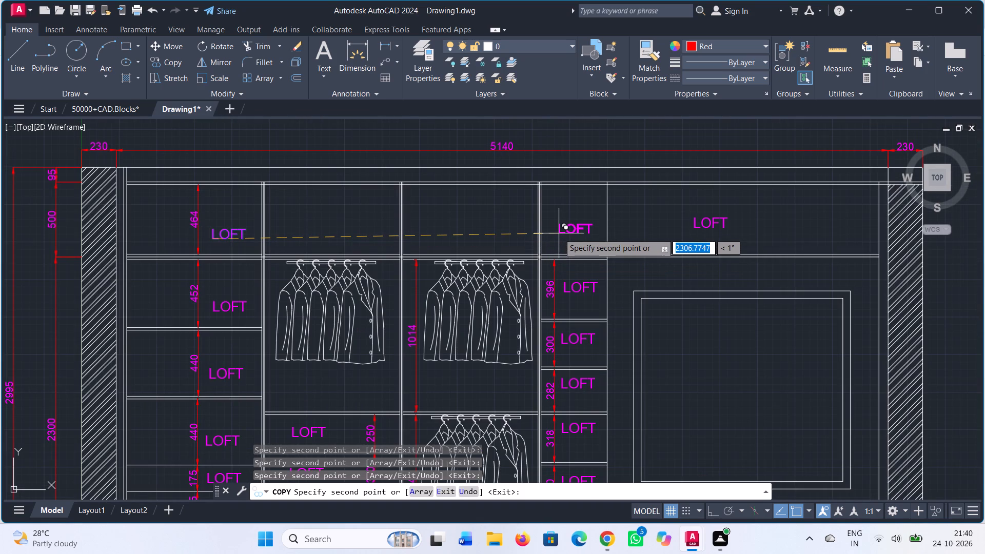
left_click(561, 231)
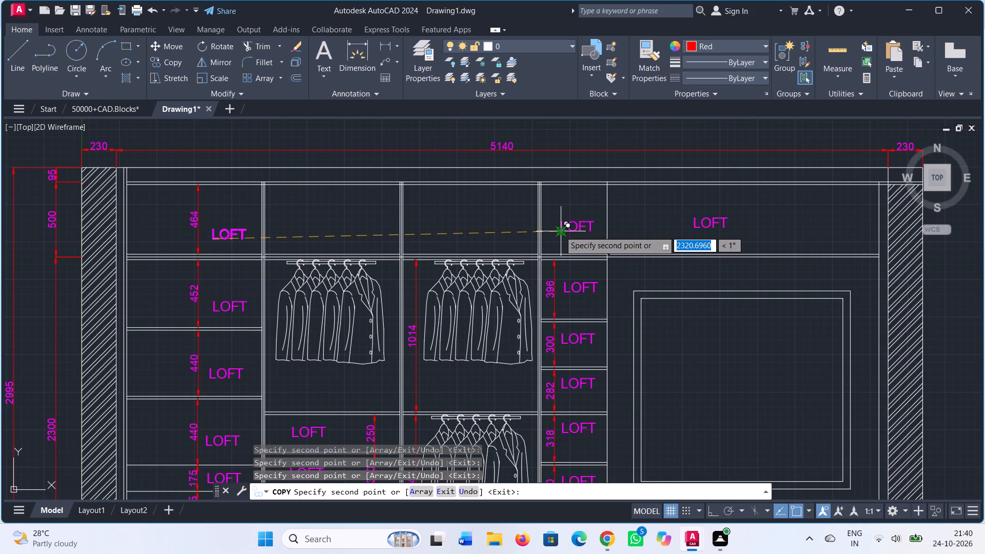
left_click(458, 232)
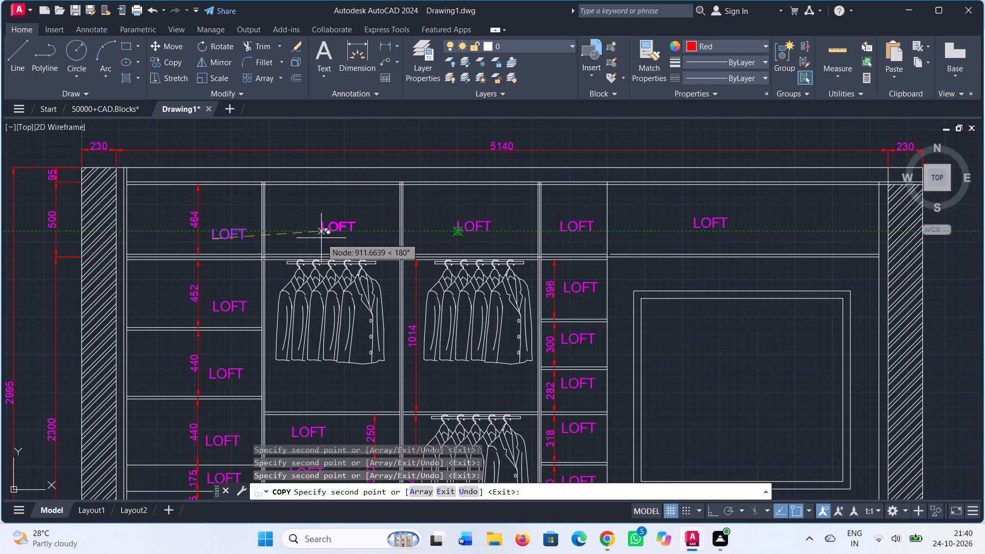
left_click(321, 238)
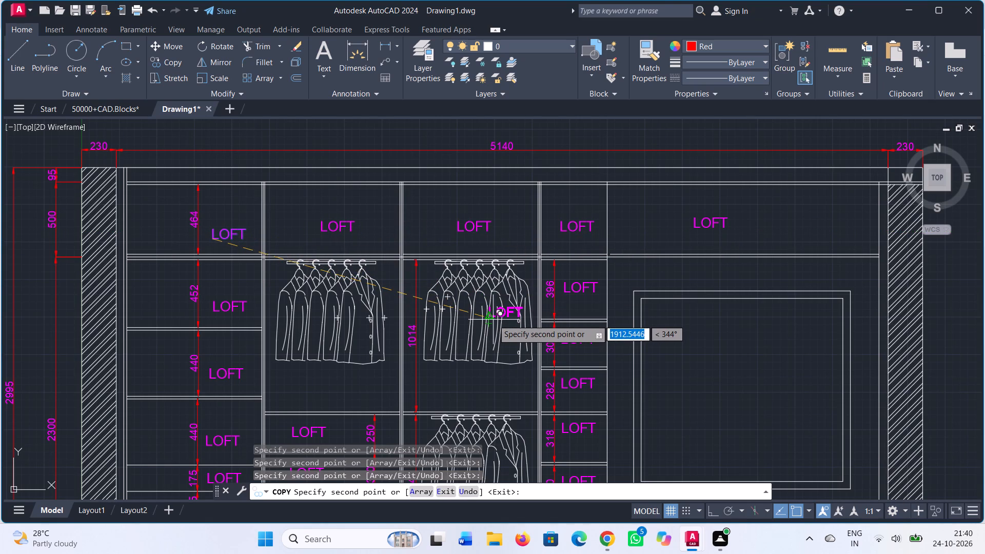
scroll(519, 254, "up", 2)
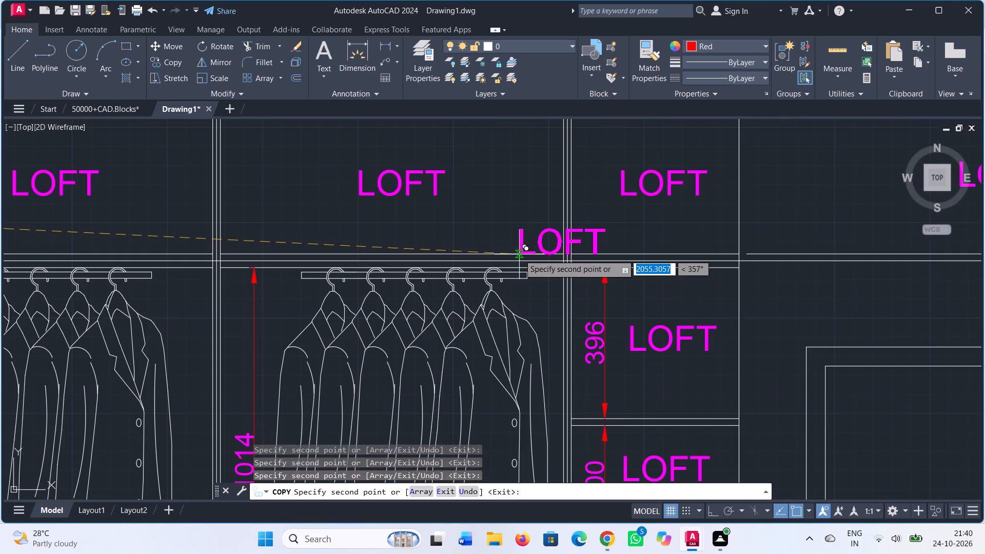
key("Escape")
scroll(438, 236, "down", 1)
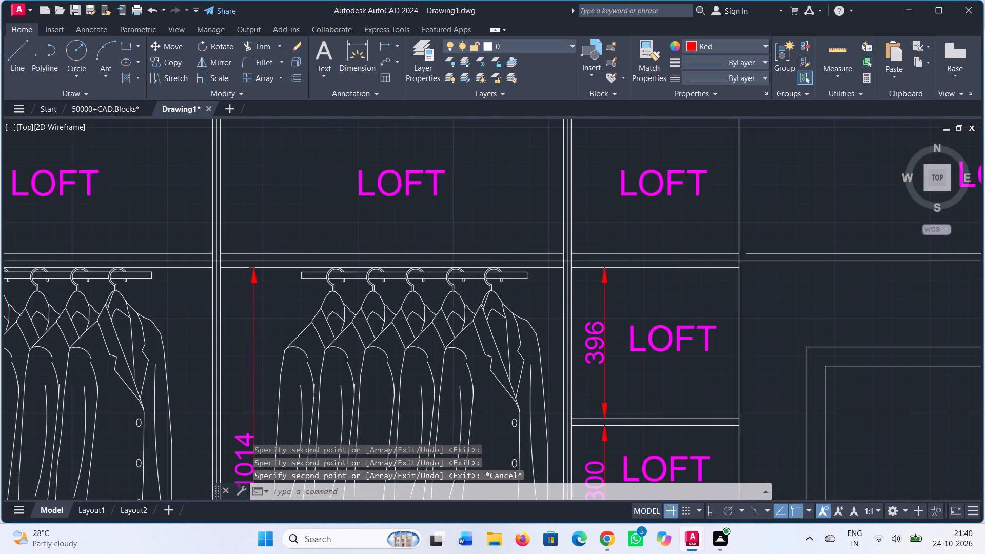
Erase the seven LOFT labels in the 450-wide column below the top row, from the 396 compartment down to the 278 one.
middle_click_drag(438, 236, 606, 177)
scroll(608, 180, "down", 1)
scroll(600, 328, "down", 1)
middle_click_drag(600, 328, 581, 291)
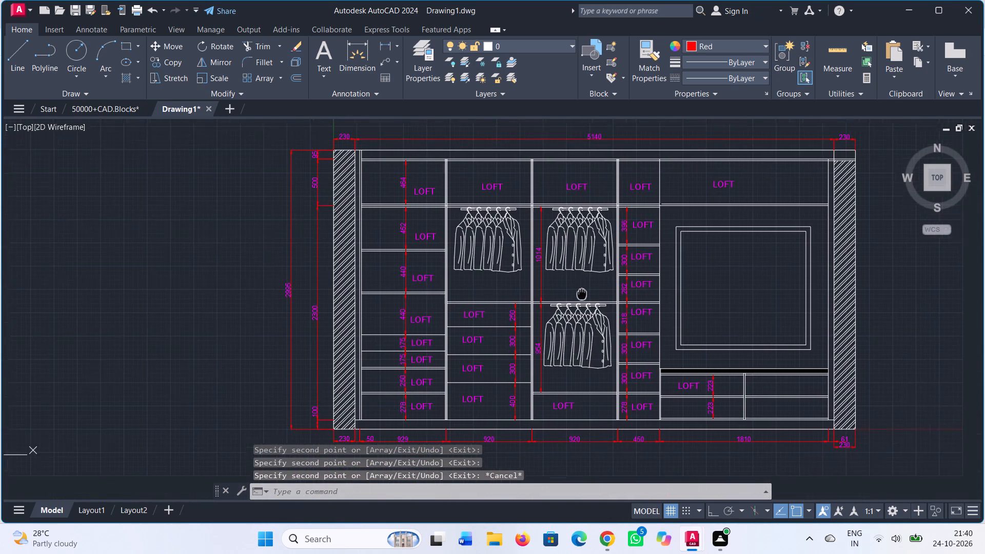
middle_click_drag(581, 291, 579, 286)
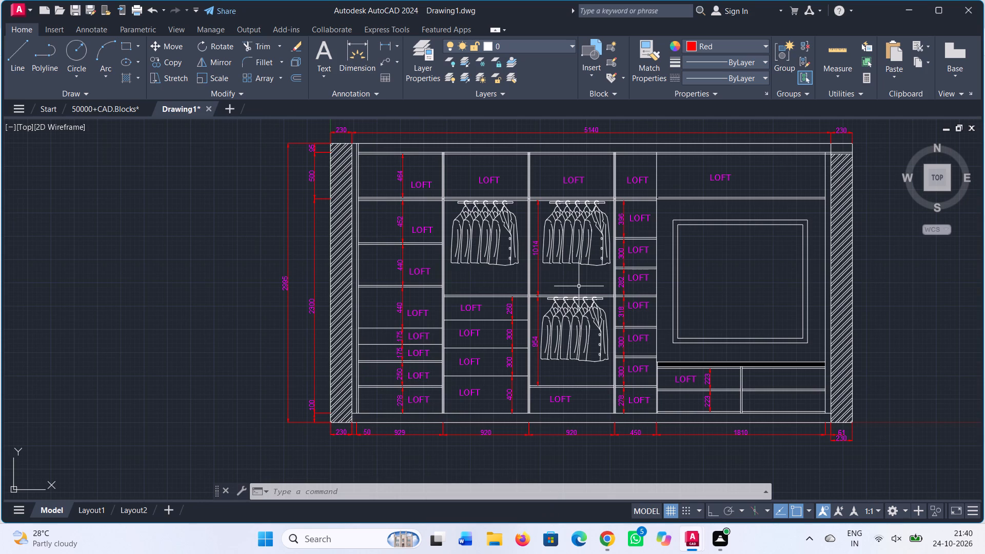
left_click(644, 215)
key("Delete")
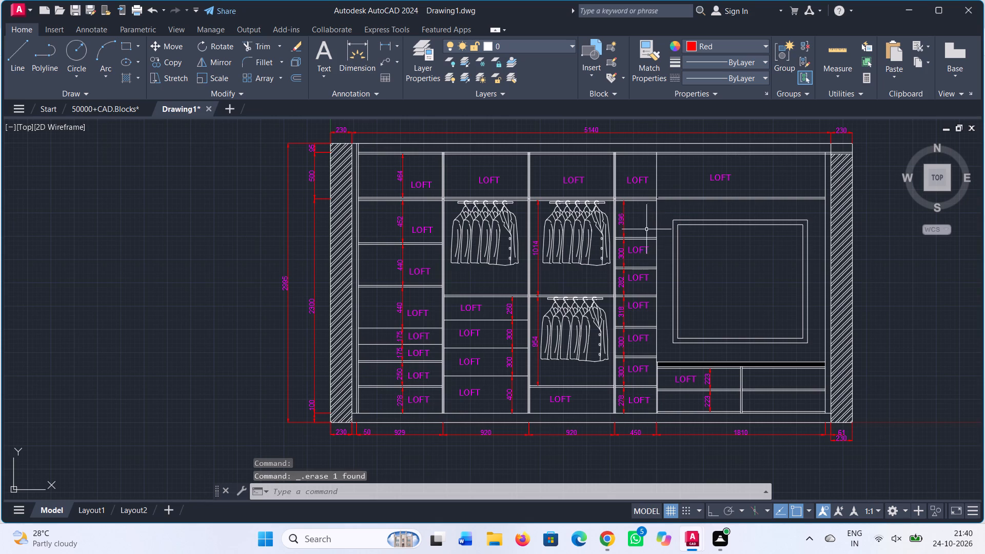
left_click(641, 249)
key("Delete")
left_click(641, 276)
key("Delete")
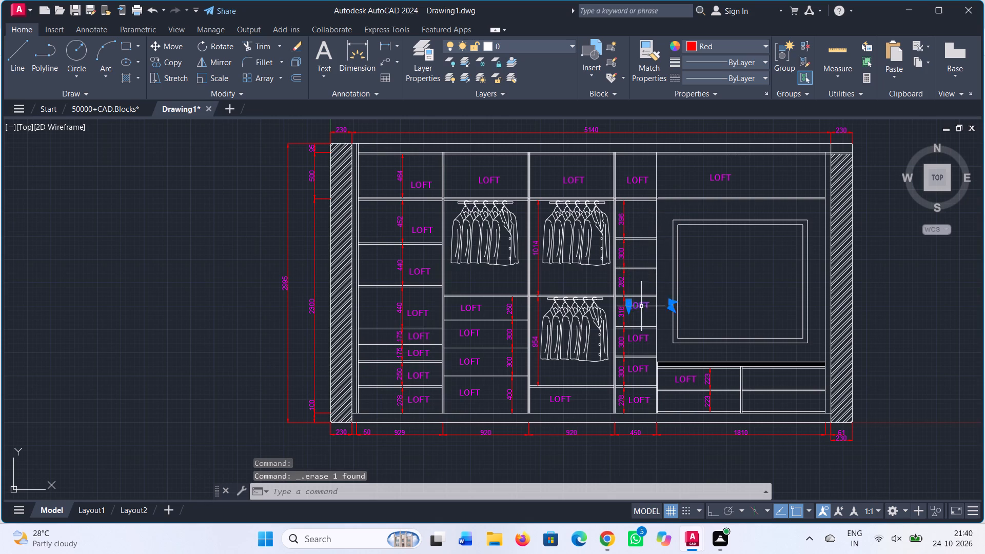
left_click(641, 306)
key("Delete")
left_click(643, 339)
key("Delete")
left_click(643, 371)
key("Delete")
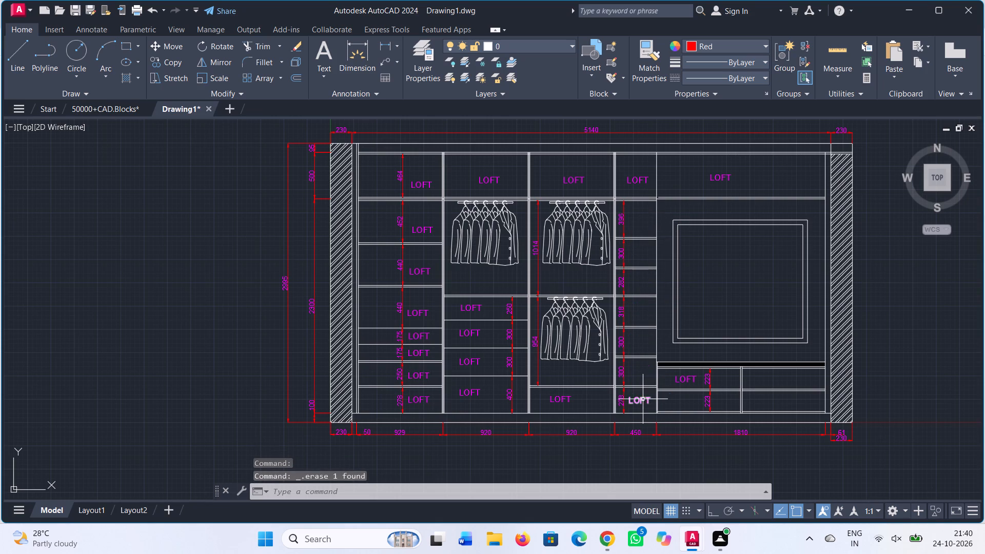
left_click(642, 400)
key("Delete")
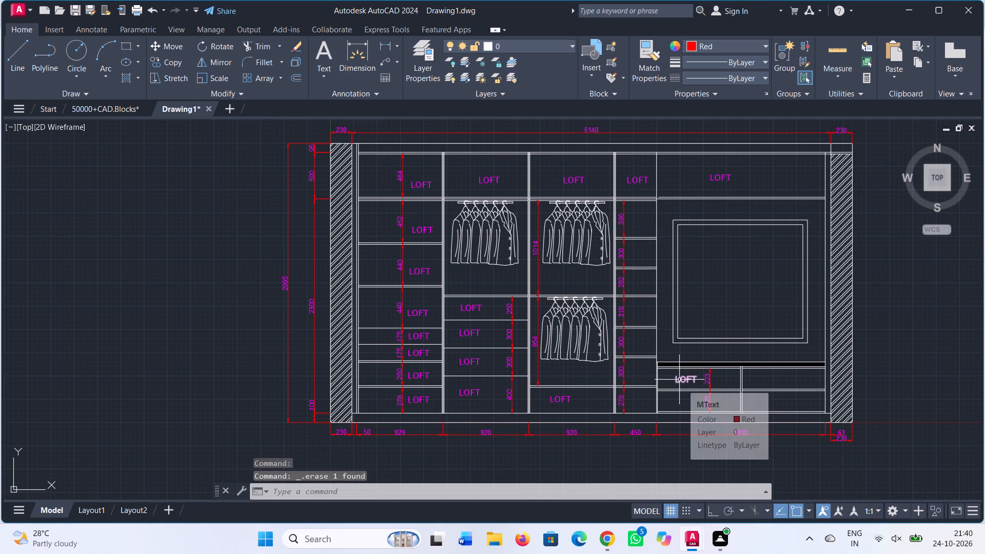
Erase the LOFT label from the upper-left 223 drawer of the unit beneath the TV.
left_click(679, 380)
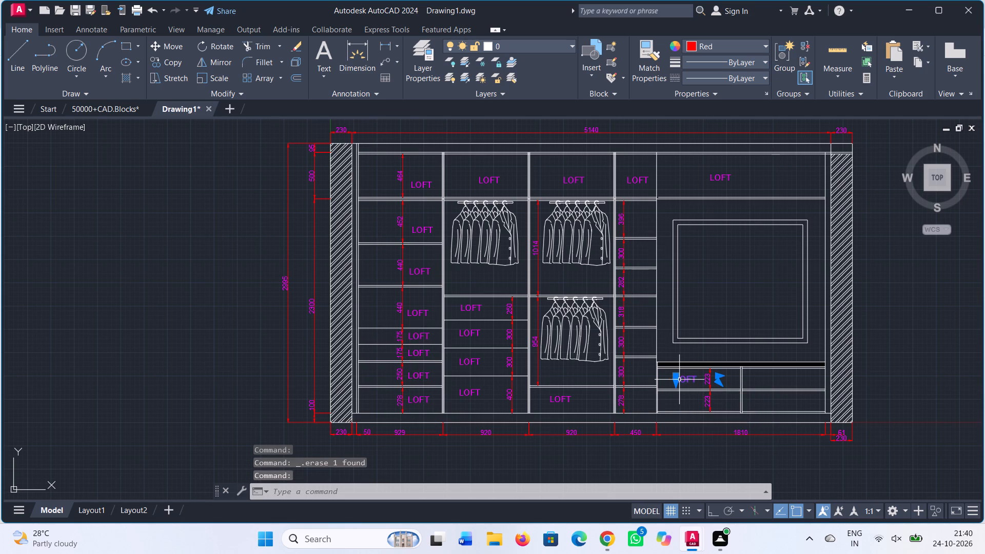
key("Delete")
Erase the LOFT labels from the first column's 452, two 440, 250 and 278 compartments, keeping those in the 175 drawers.
middle_click_drag(632, 225, 584, 255)
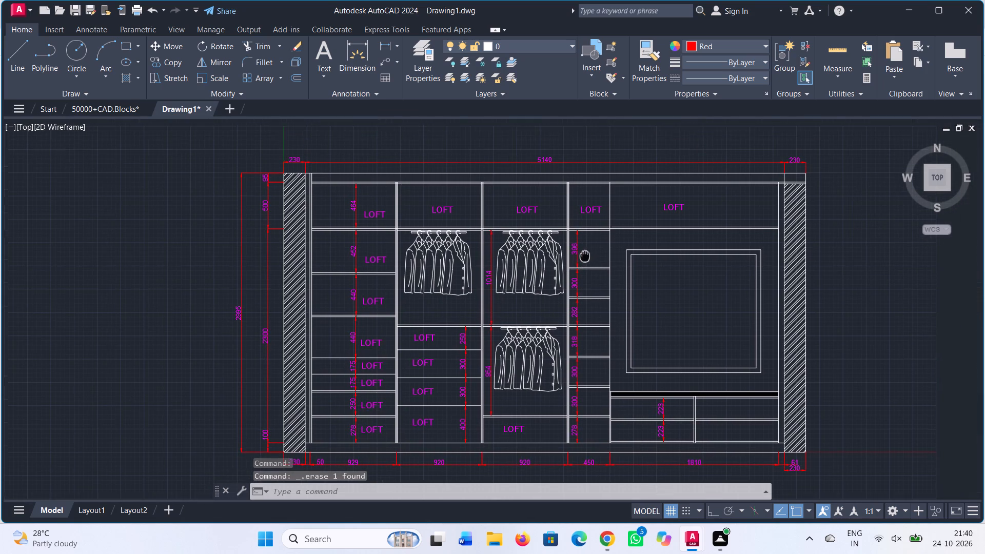
middle_click_drag(584, 255, 583, 256)
middle_click_drag(370, 289, 436, 230)
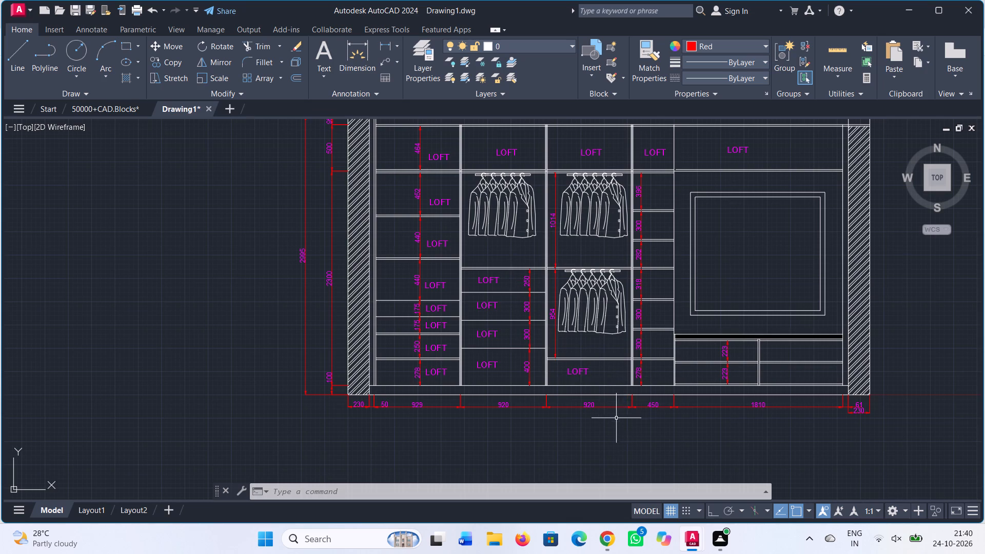
middle_click_drag(602, 438, 741, 430)
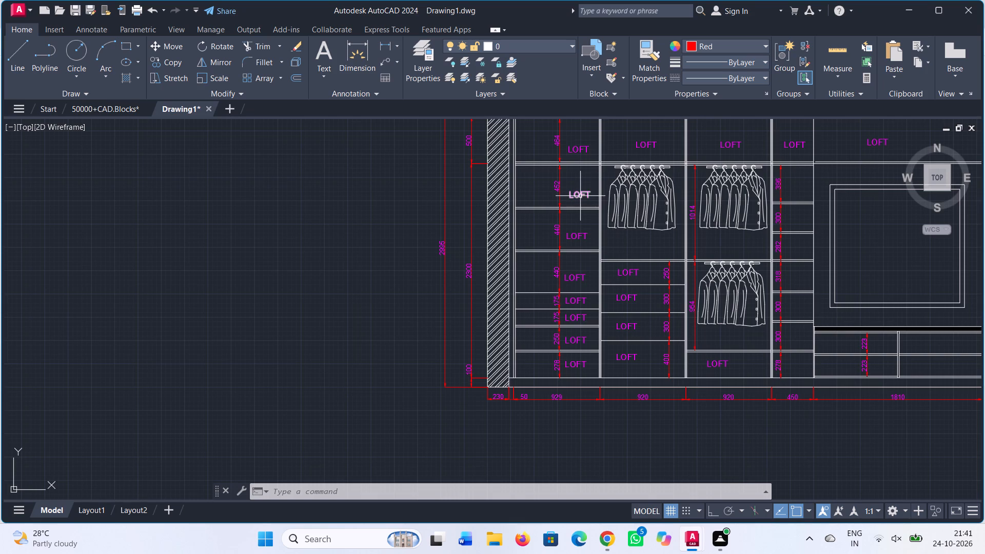
middle_click_drag(583, 197, 581, 264)
left_click(576, 260)
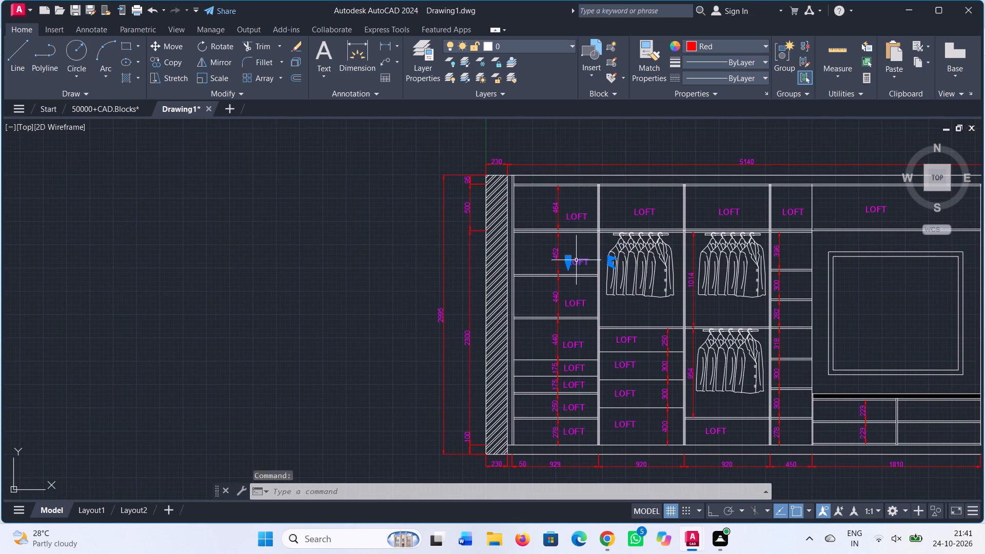
key("Delete")
left_click(579, 305)
key("Delete")
left_click(584, 345)
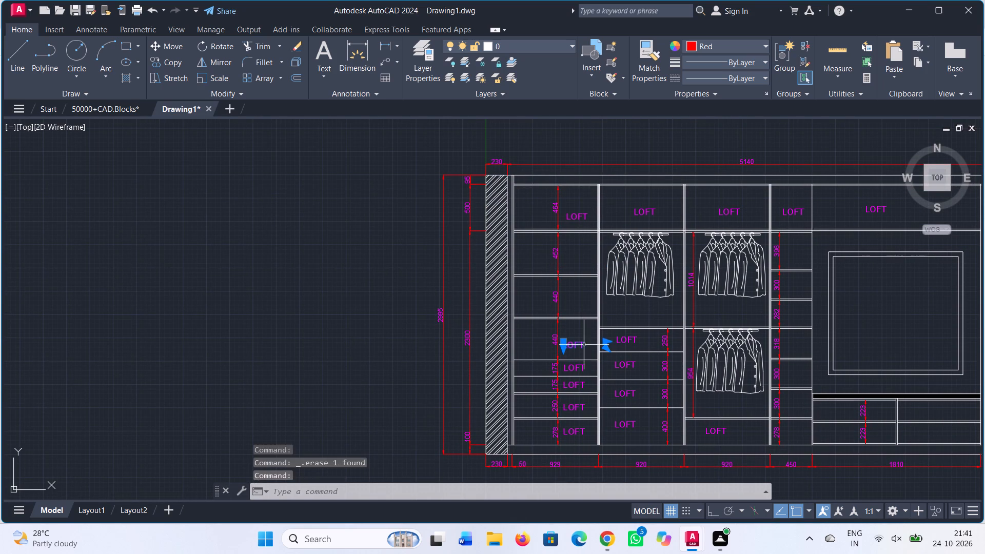
key("Delete")
middle_click_drag(584, 340, 574, 301)
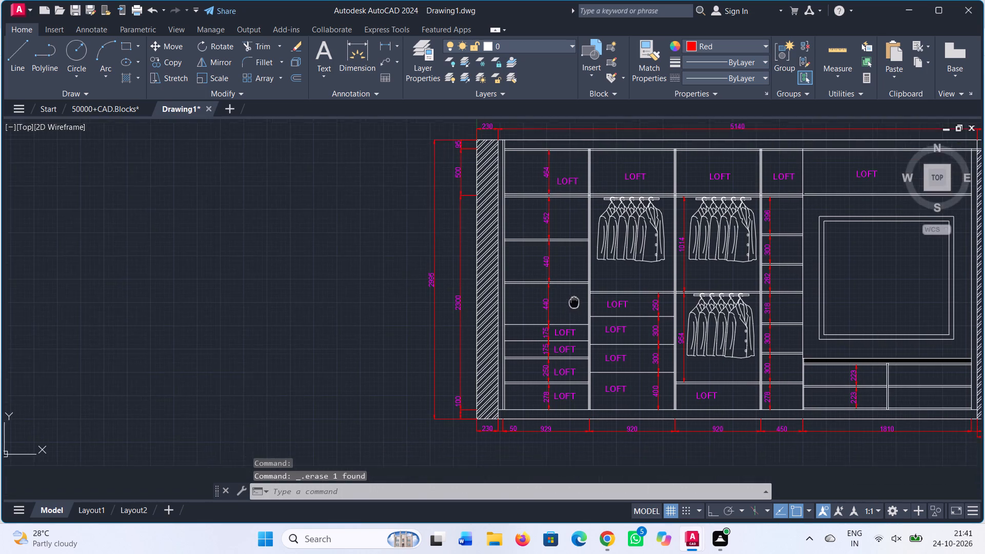
middle_click_drag(574, 301, 571, 294)
left_click(558, 366)
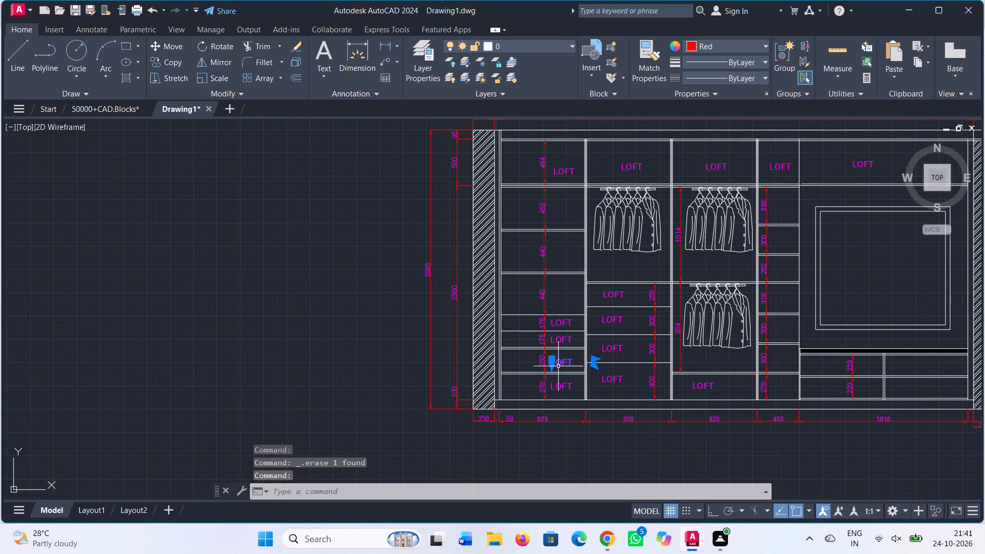
key("Delete")
left_click(564, 386)
key("Delete")
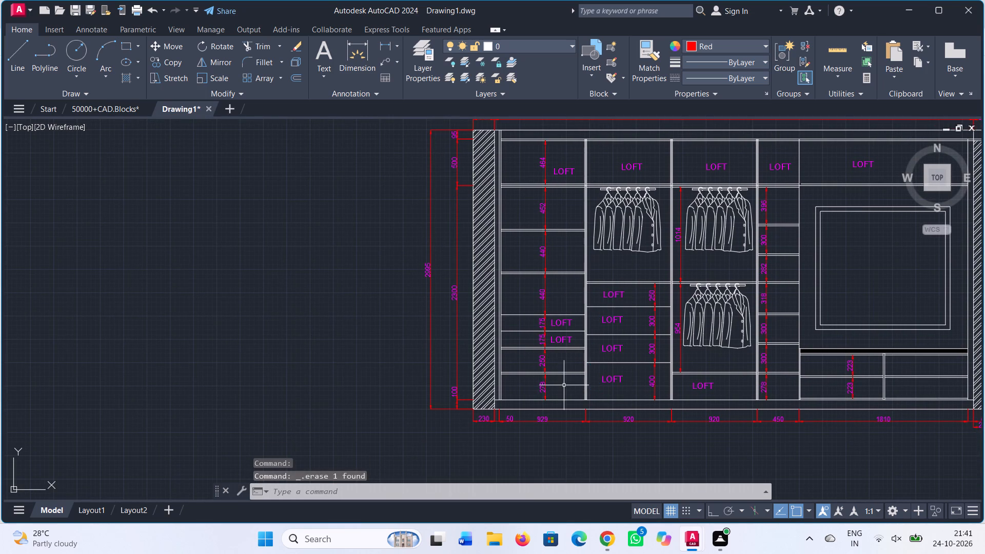
middle_click_drag(564, 385, 566, 397)
key("Escape")
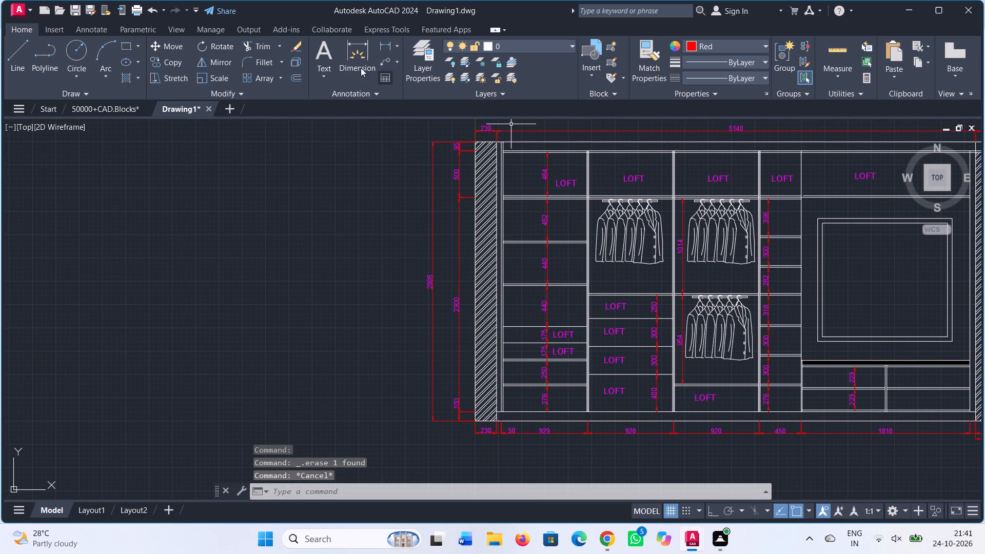
Add the multiline text OS in magenta inside the first column's 452 compartment, beside its dimension.
left_click(320, 54)
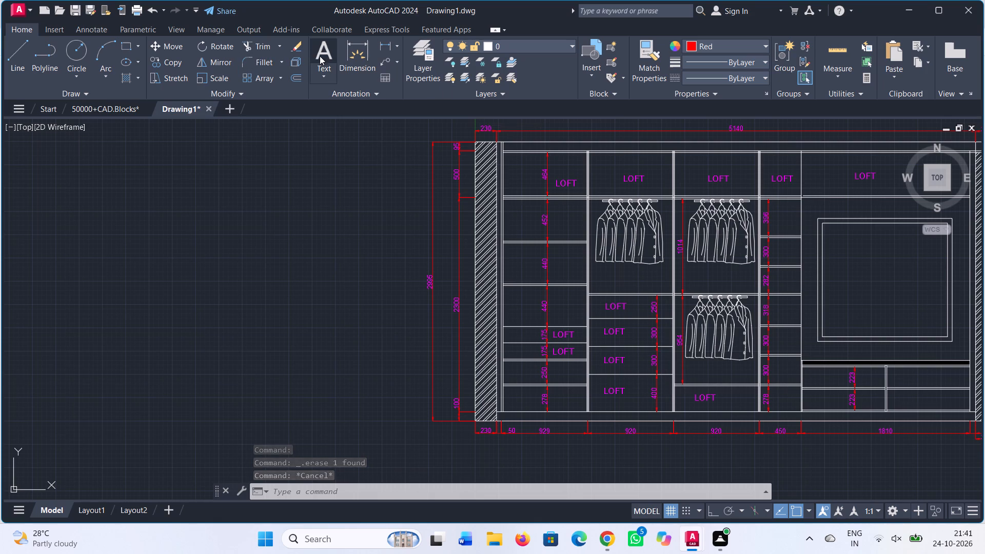
scroll(564, 223, "up", 1)
left_click(549, 215)
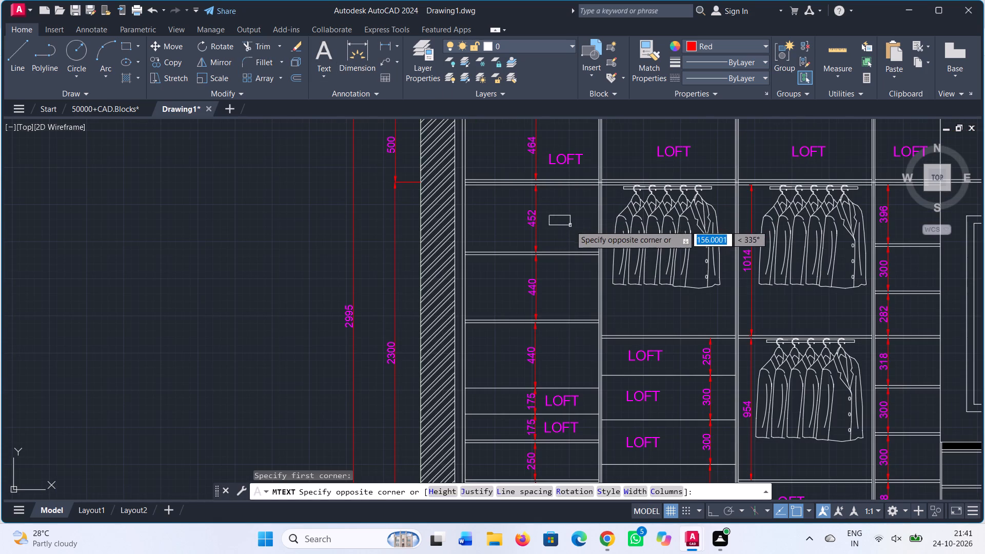
left_click(580, 234)
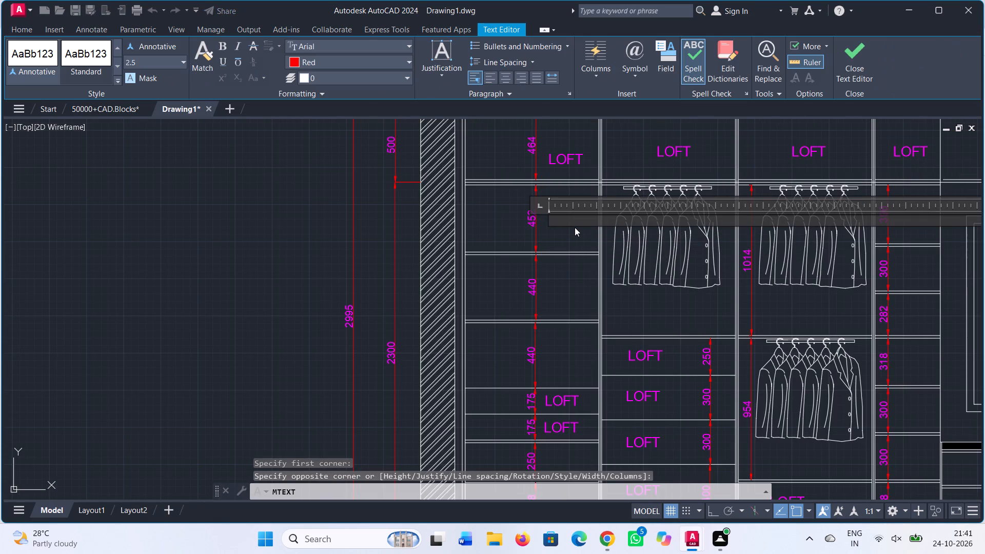
type("OS")
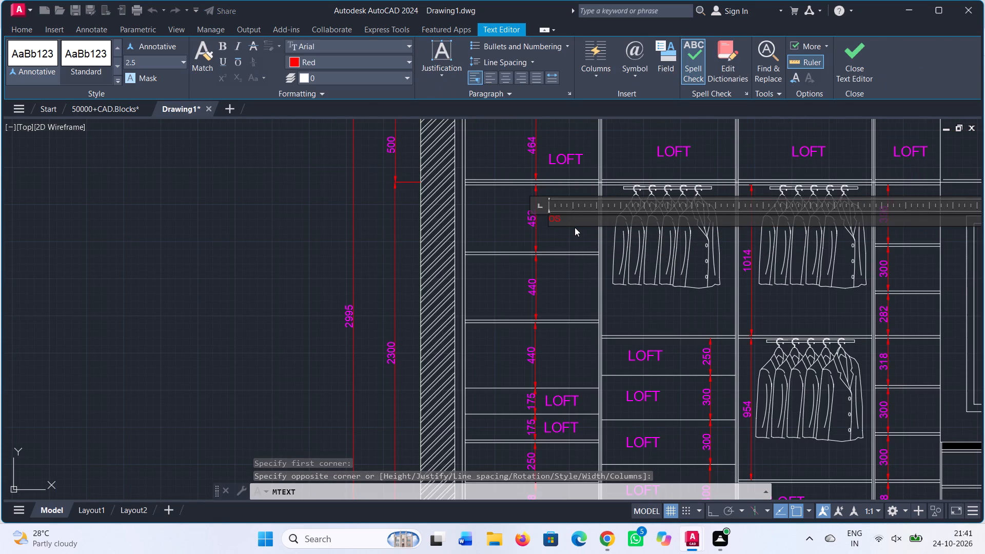
left_click_drag(568, 222, 521, 216)
left_click(327, 63)
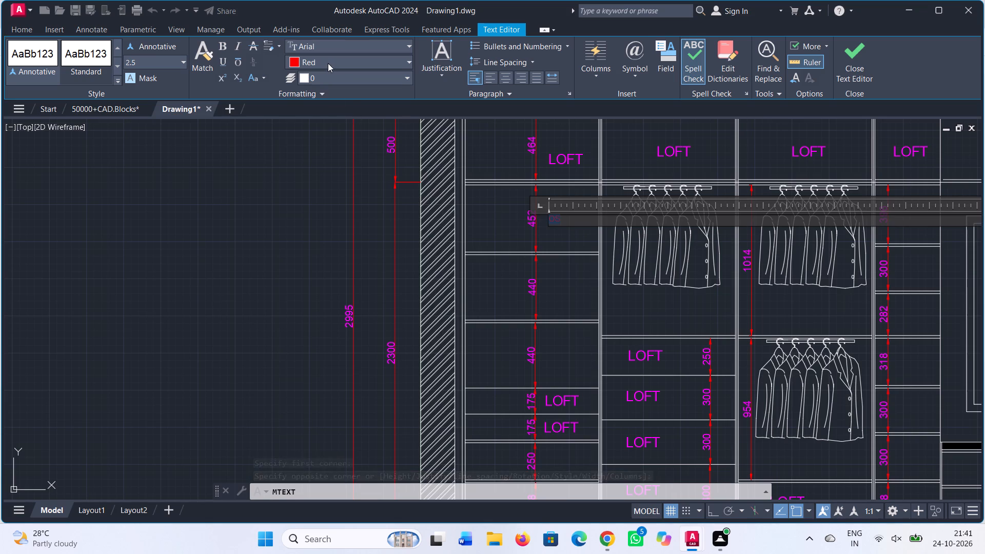
left_click(358, 185)
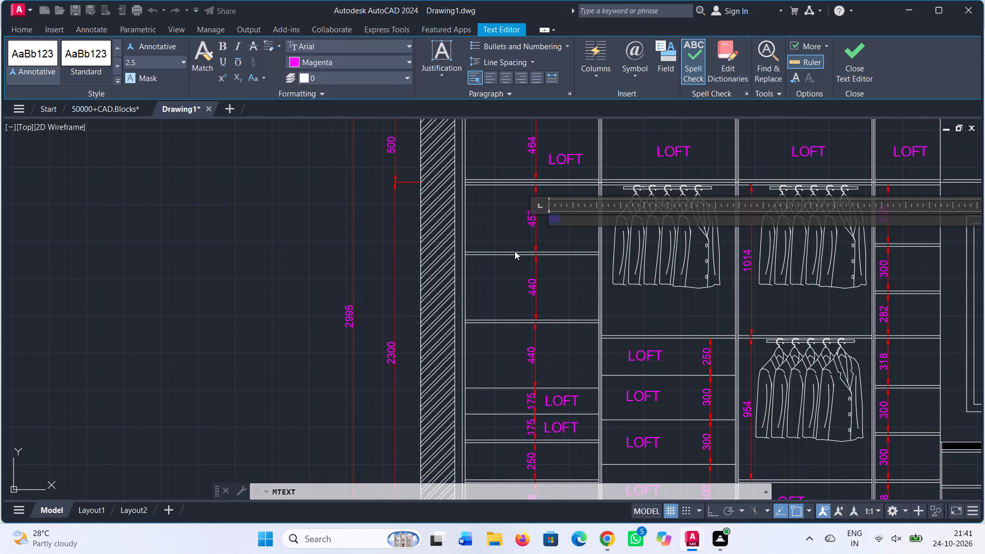
left_click(578, 239)
Scale the OS text up from its start point to roughly the height of the LOFT labels.
left_click(551, 215)
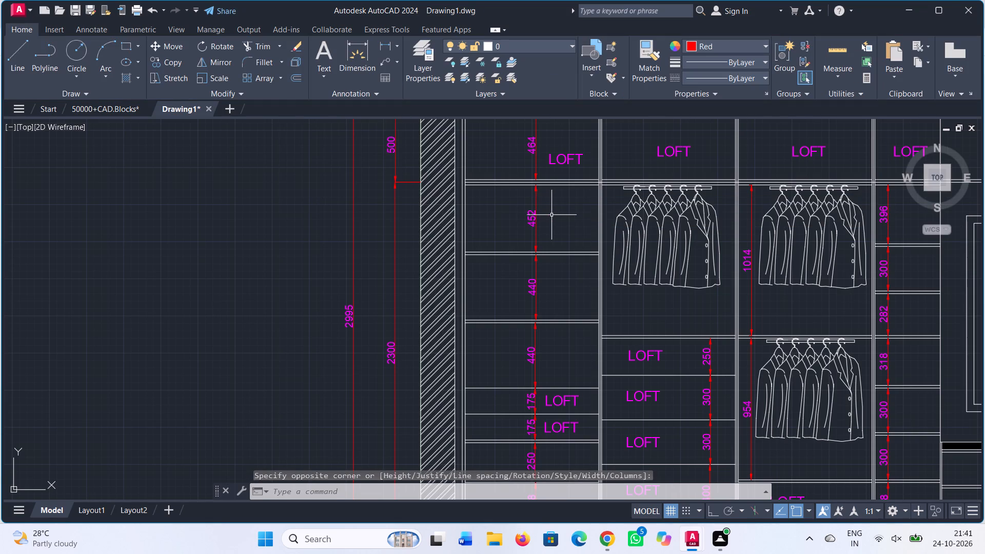
key("s")
key("c")
key("Return")
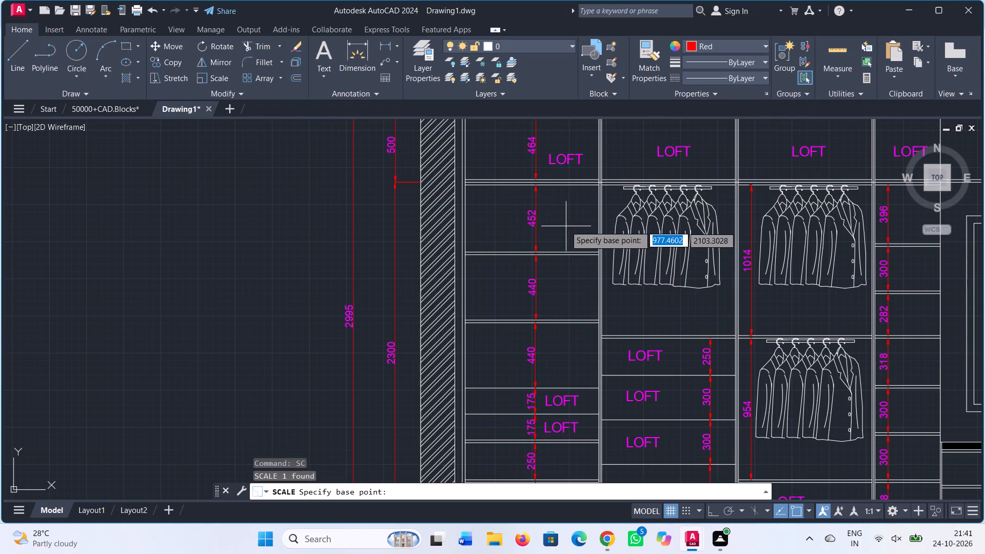
left_click(550, 218)
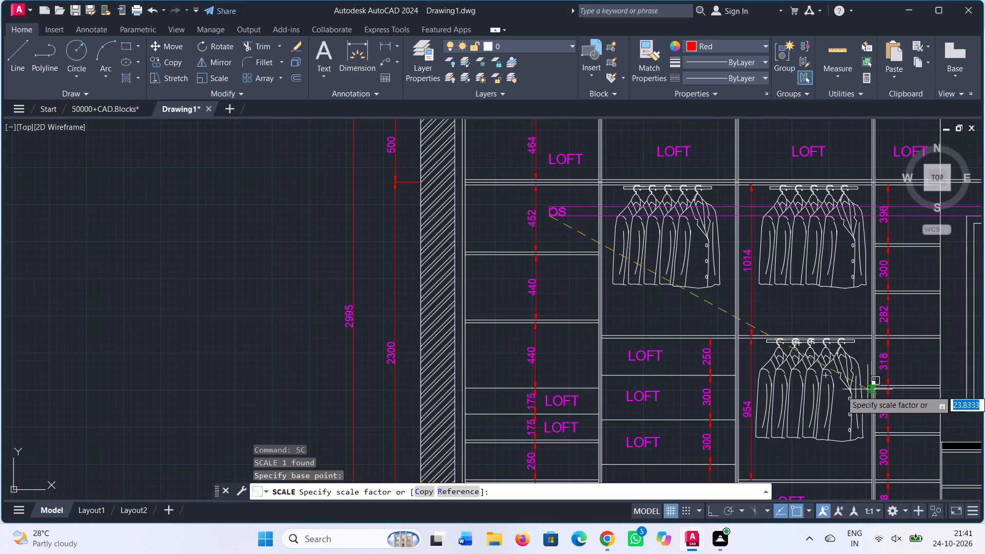
left_click(882, 409)
Move the OS label about 155 down within the first column's 452 compartment.
left_click(559, 214)
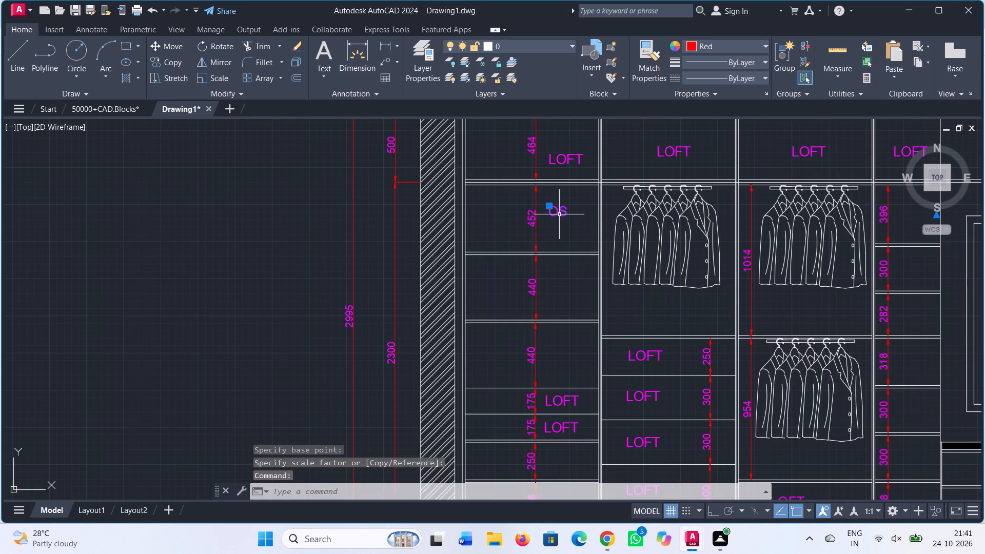
key("m")
key("Return")
left_click(557, 211)
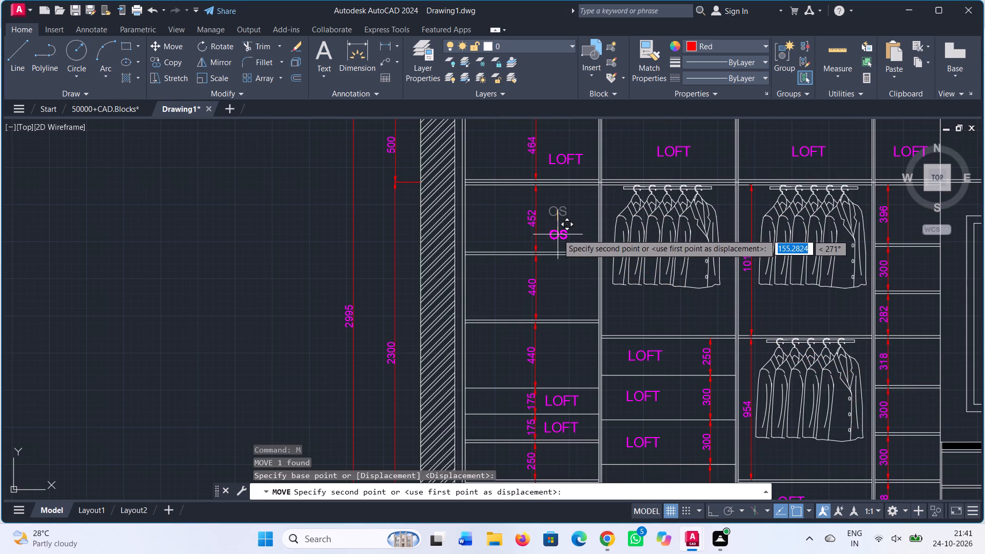
left_click(558, 233)
Copy the OS label down the first column into its two 440, 250 and 278 compartments, vertically aligned.
left_click(557, 234)
type("CO")
key("Return")
left_click(556, 231)
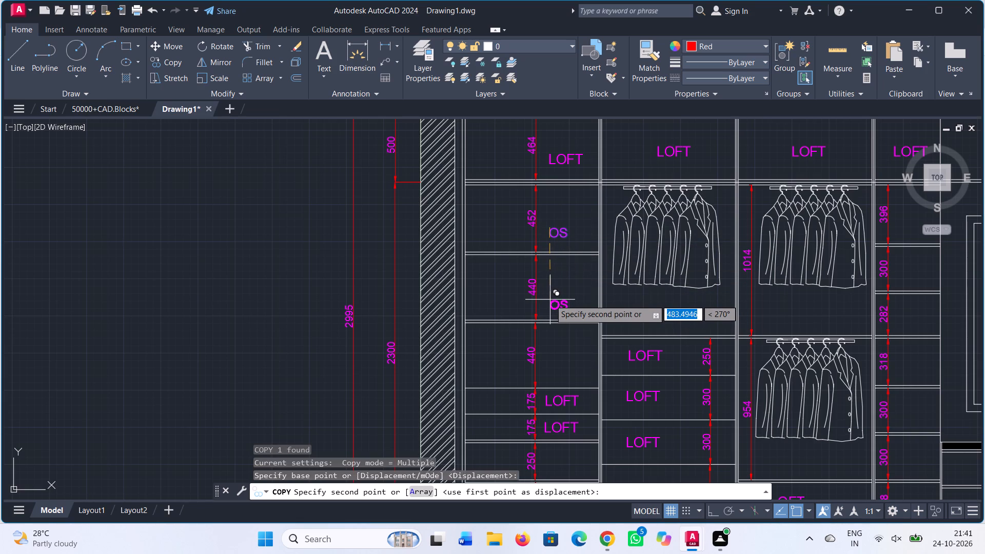
left_click(550, 300)
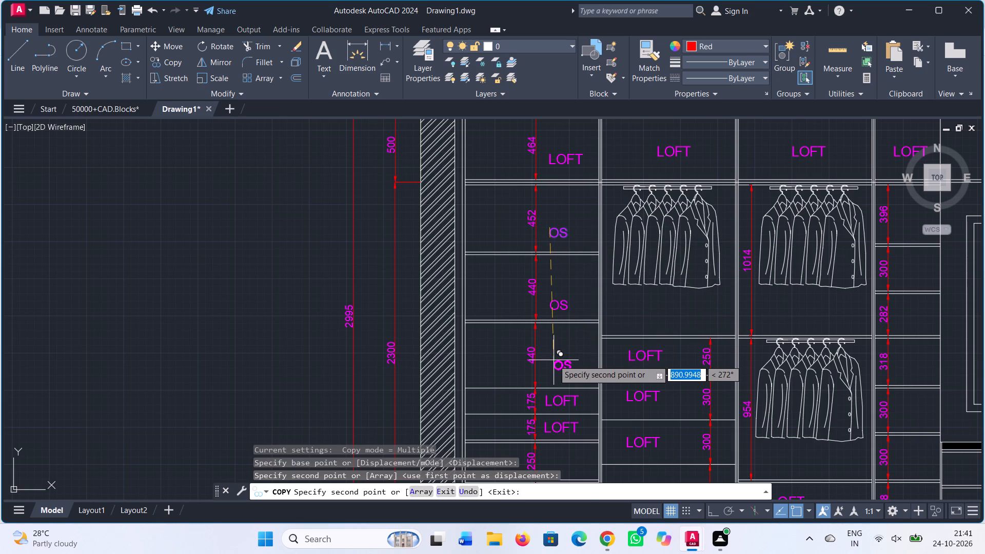
left_click(550, 362)
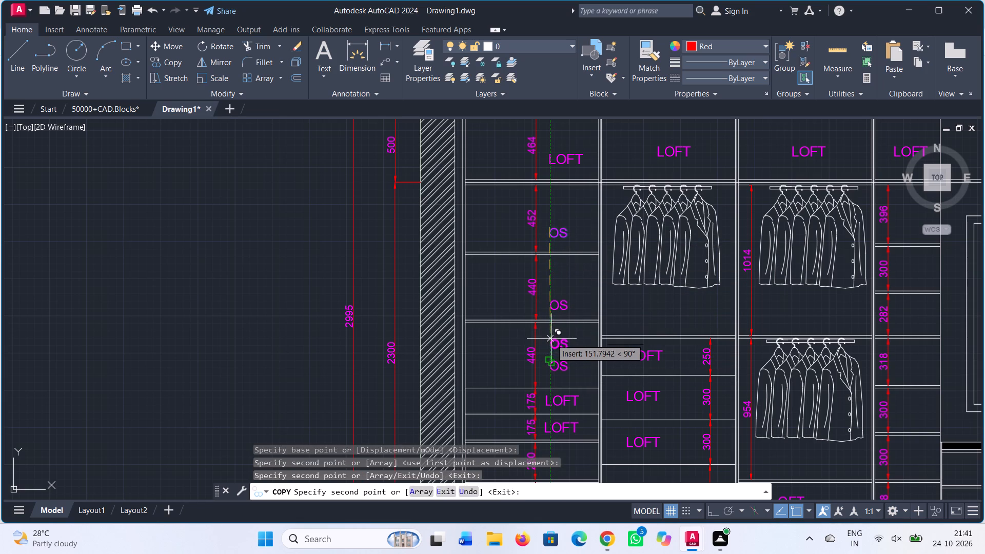
middle_click_drag(568, 360, 543, 153)
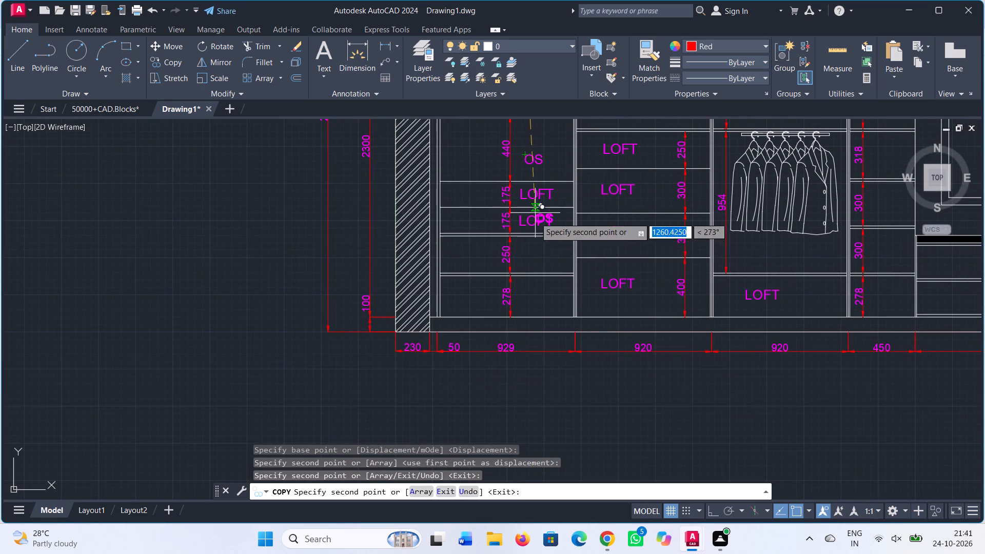
left_click(528, 252)
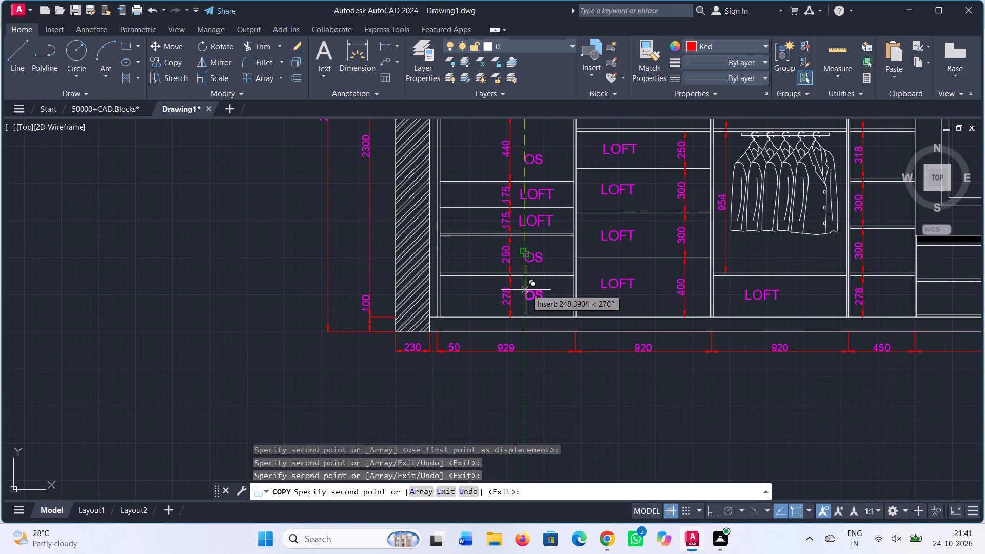
left_click(526, 291)
Place an OS copy in the bottom compartment of the third column, just right of its LOFT label.
scroll(610, 291, "down", 1)
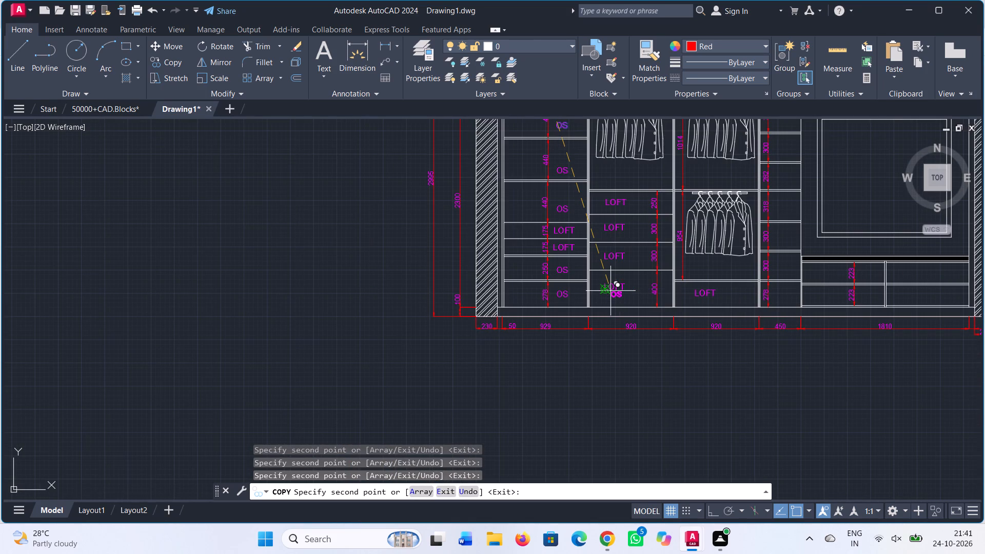
middle_click_drag(744, 295, 621, 294)
scroll(611, 294, "up", 1)
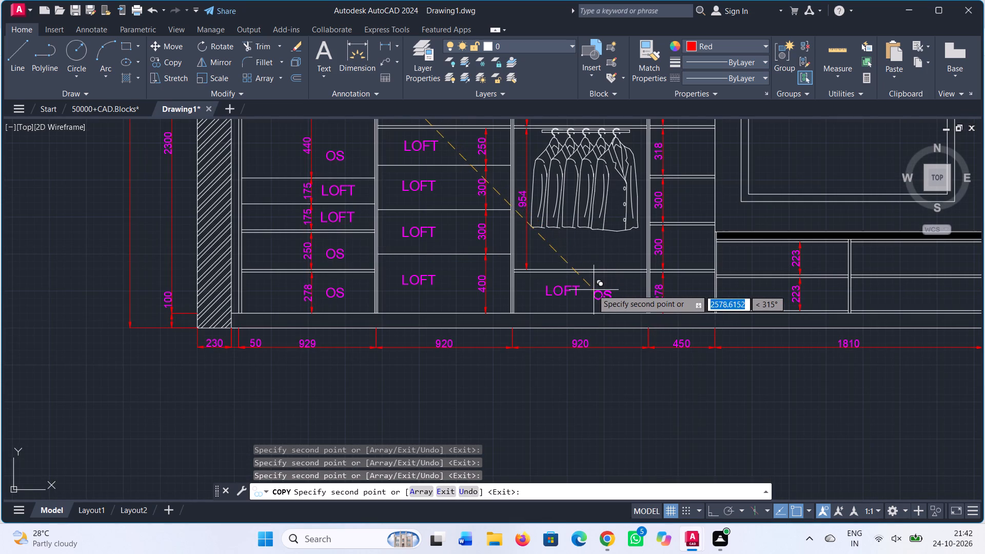
left_click(593, 286)
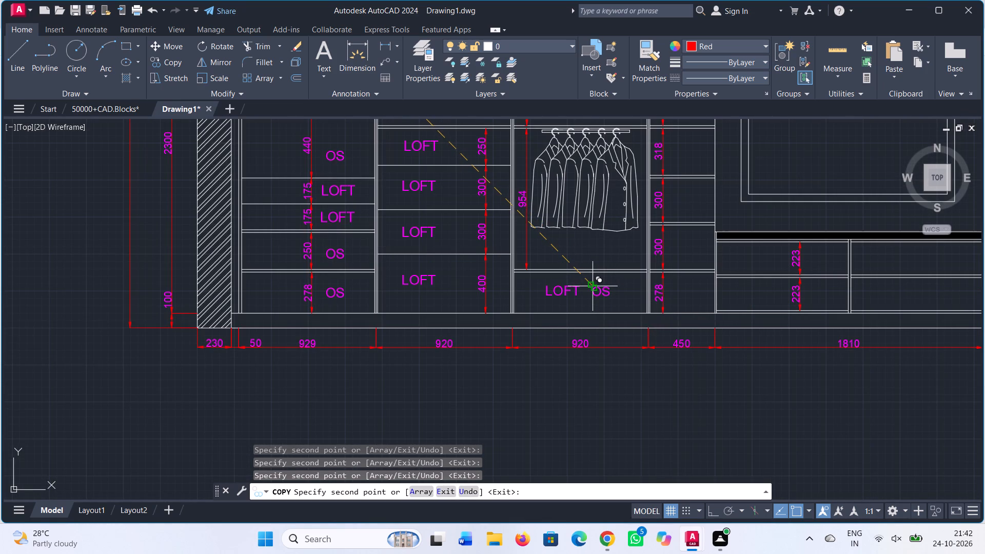
Copy the OS label into the four 223-high compartments of the 1810-wide low unit, two in each half, vertically aligned.
middle_click_drag(593, 286, 448, 285)
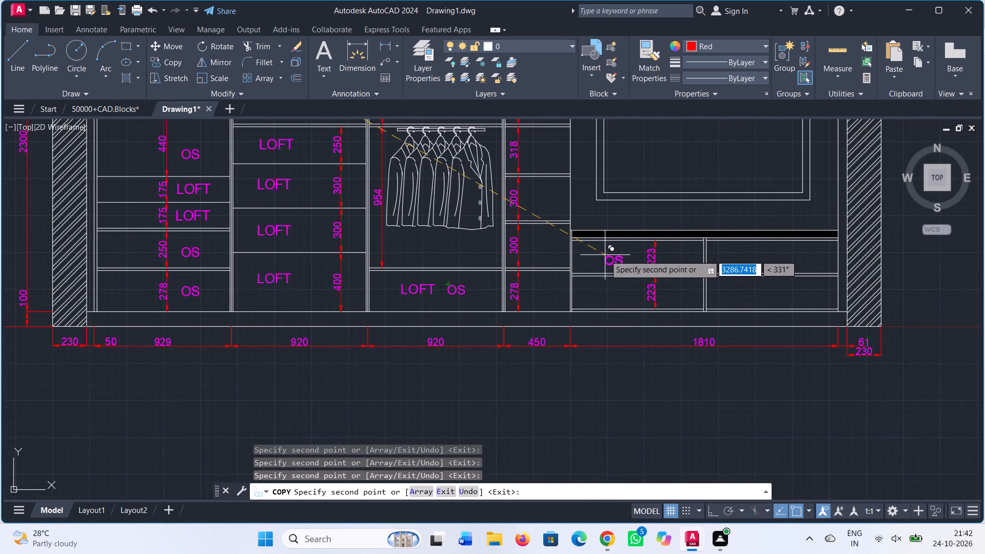
left_click(604, 253)
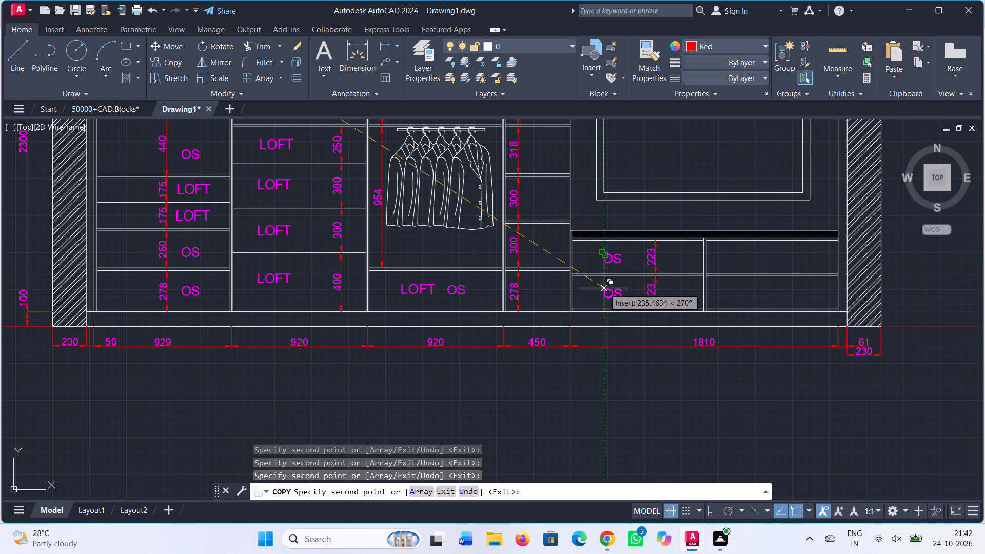
left_click(604, 288)
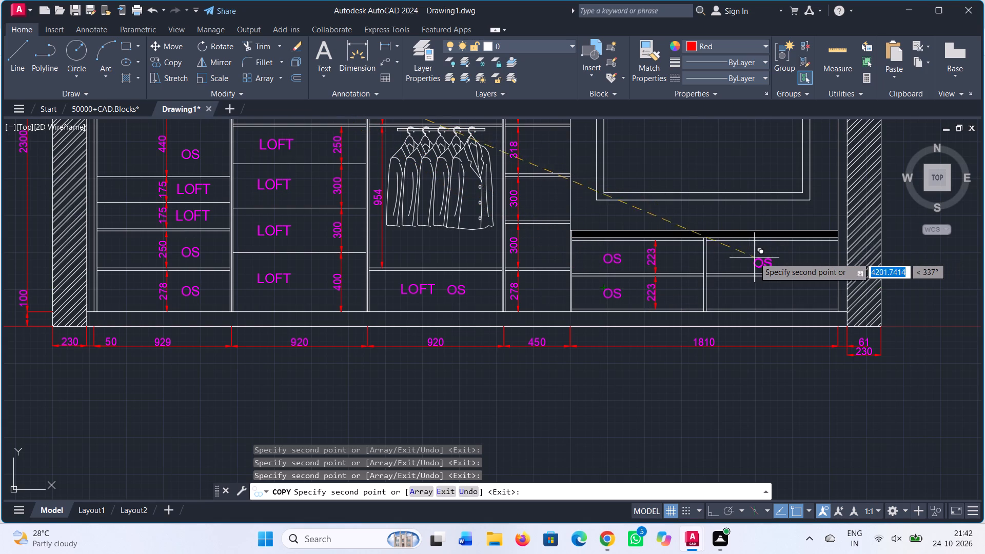
left_click(745, 253)
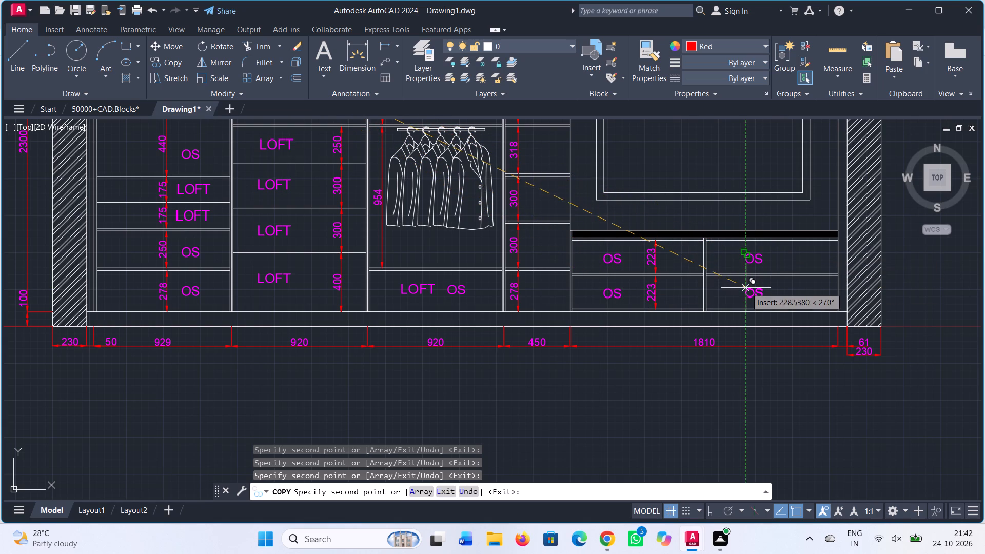
left_click(746, 289)
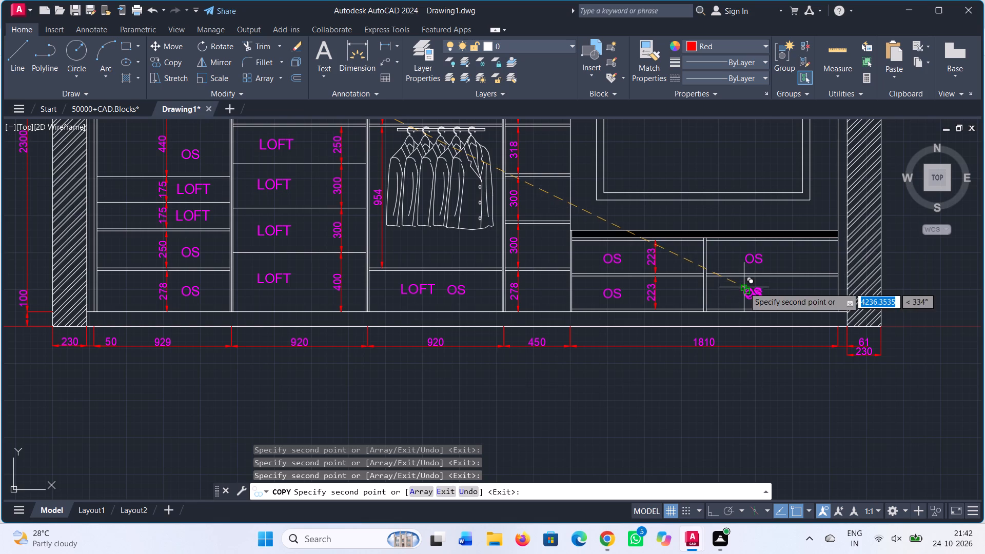
Copy the OS label down the 450-wide column into its 396, upper 300, 282 and 318 compartments, vertically aligned.
middle_click_drag(656, 158, 688, 343)
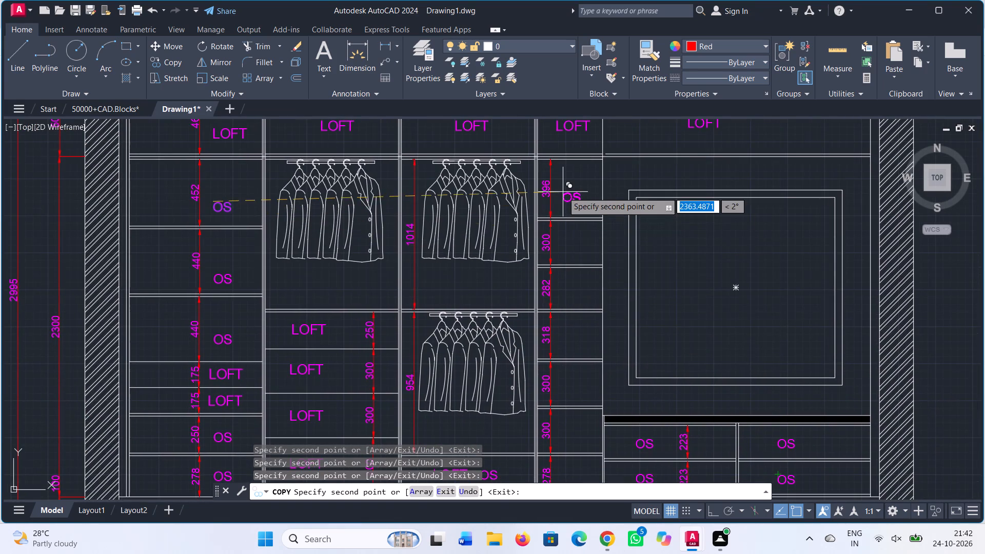
scroll(562, 191, "up", 1)
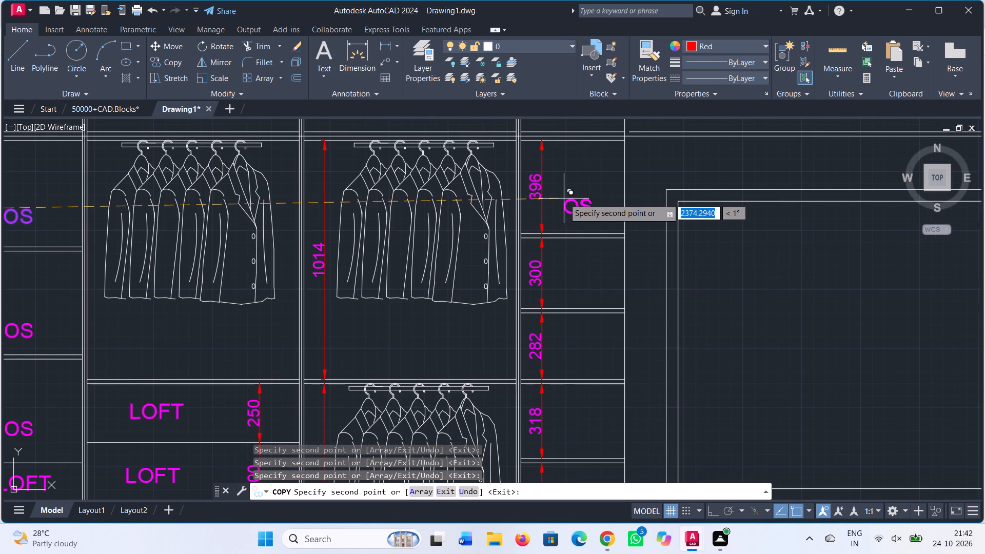
left_click(560, 167)
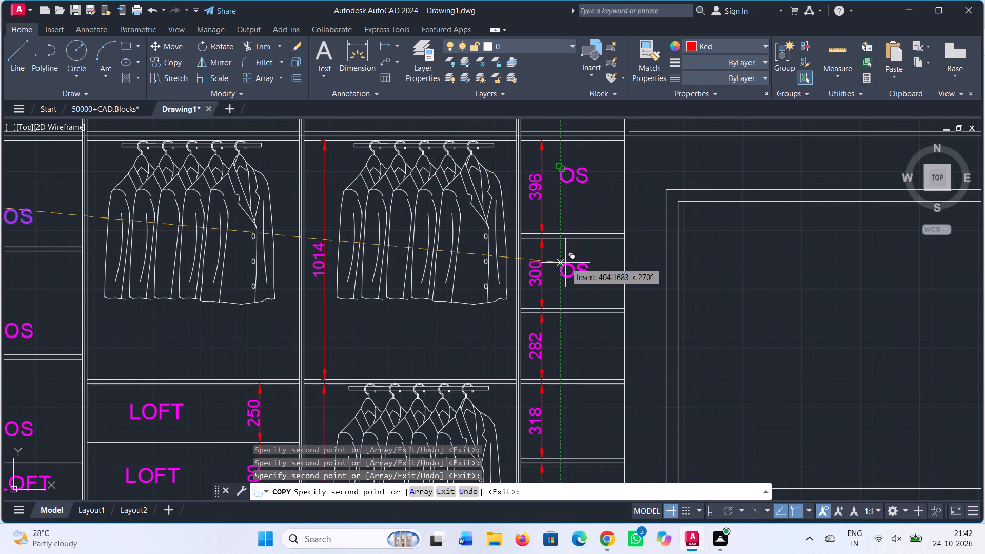
left_click(564, 260)
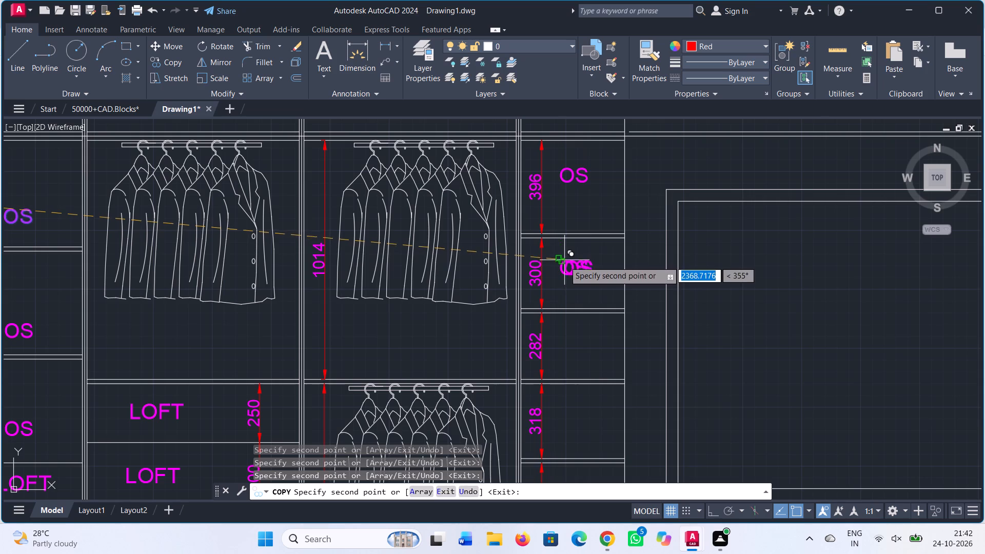
left_click(565, 339)
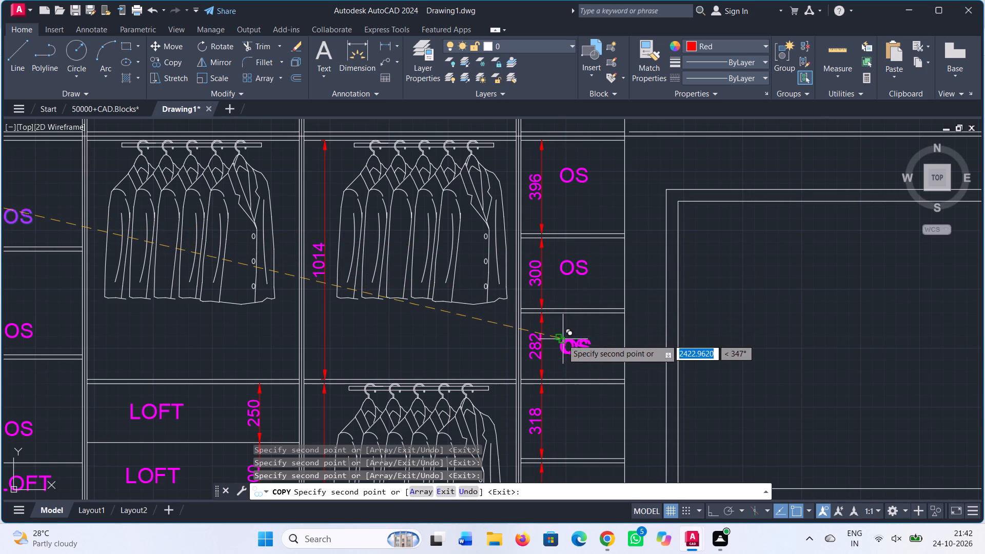
left_click(563, 408)
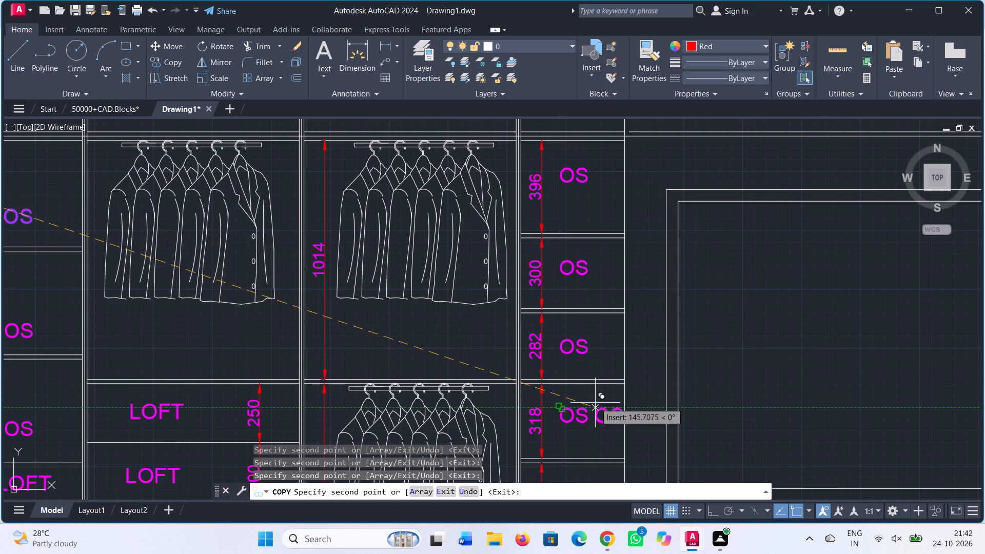
middle_click_drag(592, 391, 586, 255)
middle_click_drag(566, 370, 593, 219)
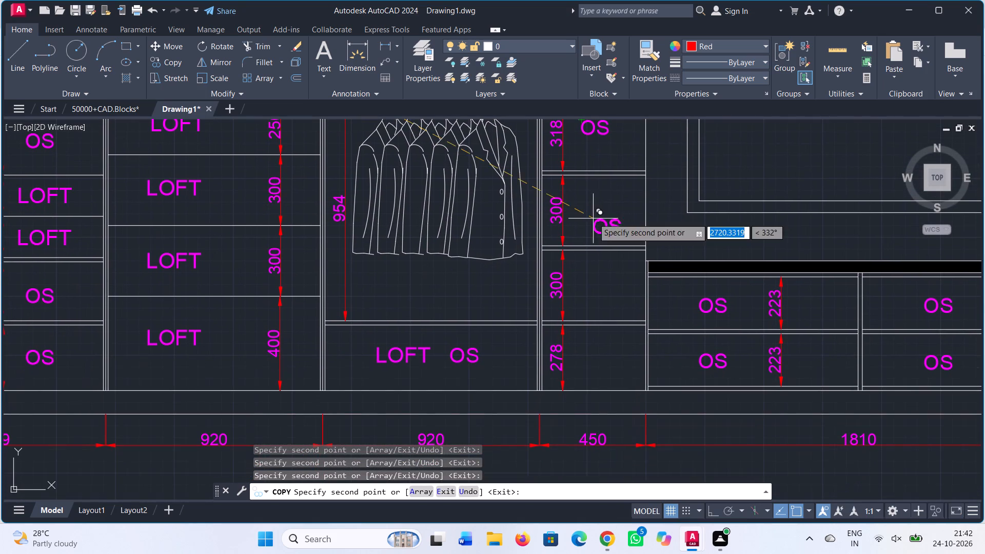
key("Escape")
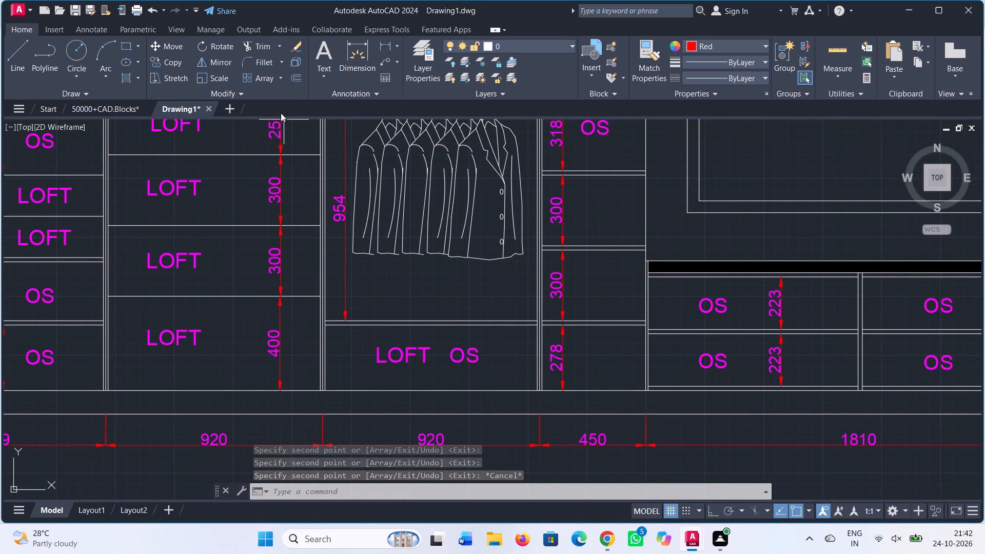
Add a magenta multiline text D in the 300 compartment below the 318 one in the 450-wide column.
left_click(330, 51)
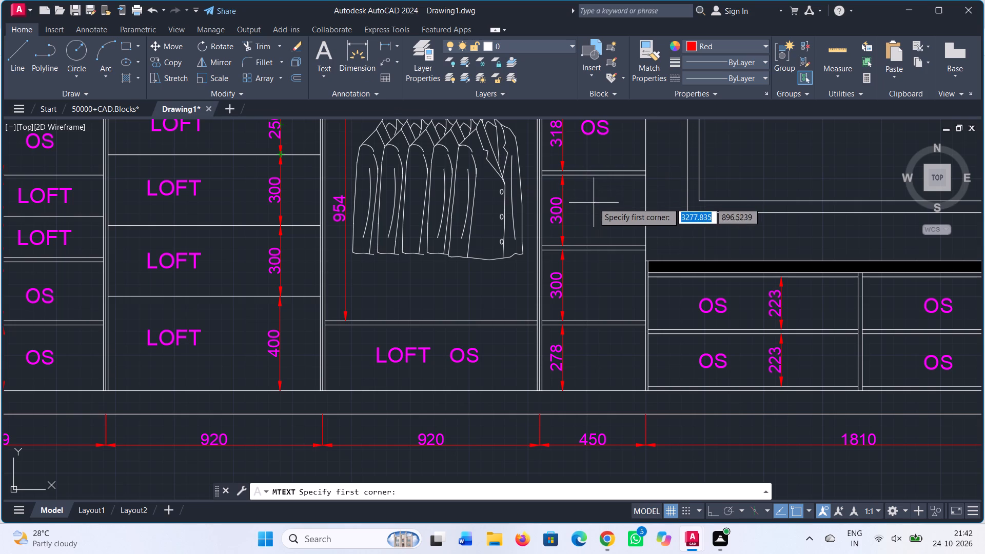
left_click(585, 206)
left_click(627, 226)
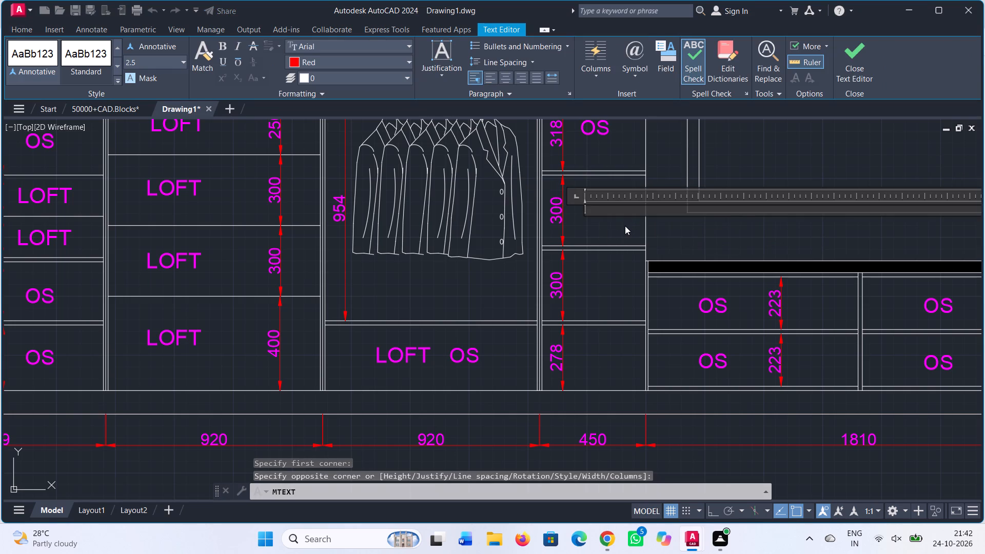
key("d")
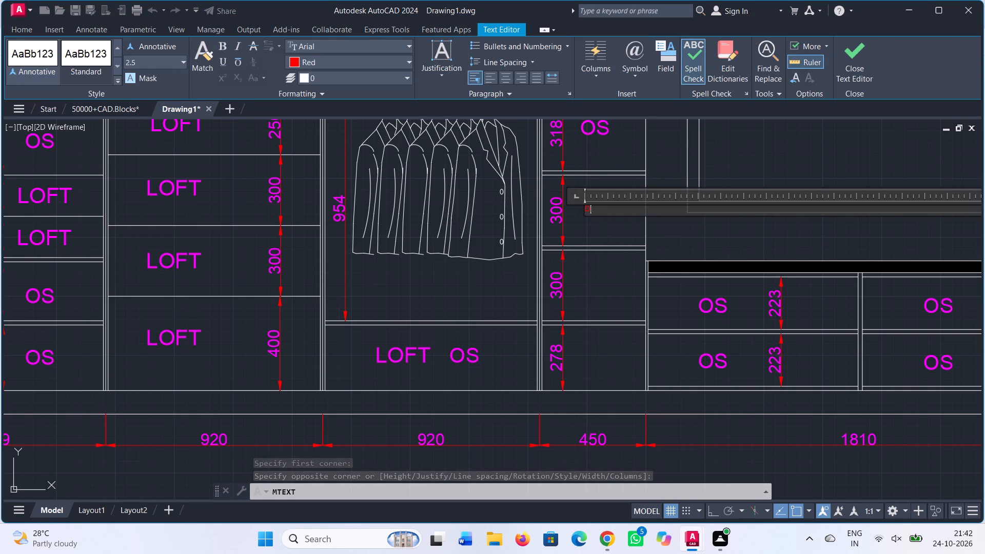
left_click_drag(594, 209, 562, 204)
left_click(320, 63)
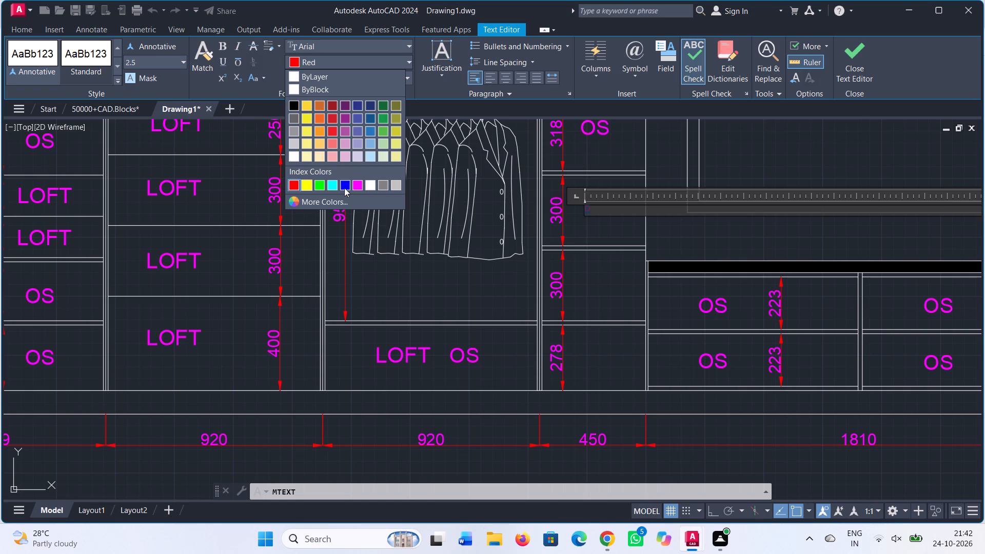
left_click(354, 186)
left_click(597, 226)
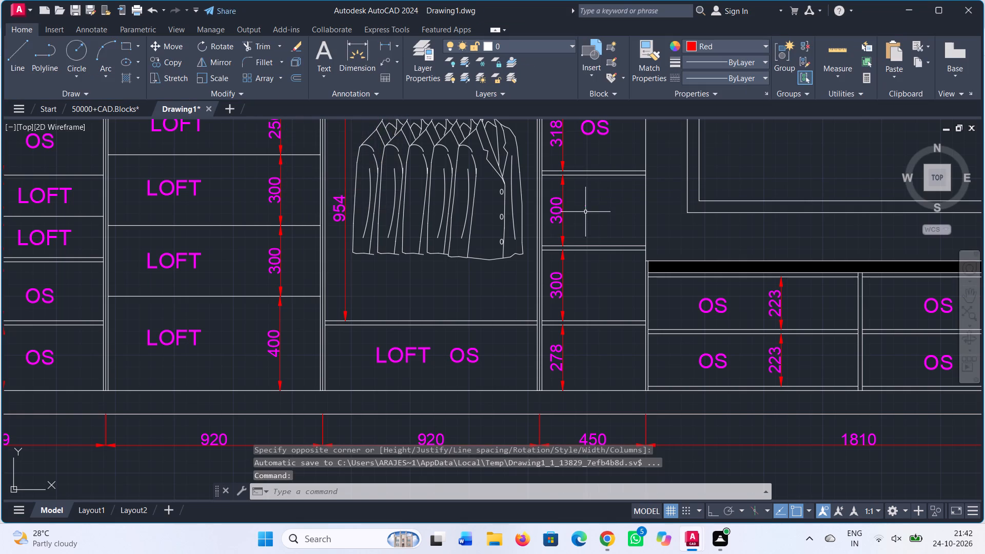
Scale the tiny D text up from its start point until it is readable.
left_click(585, 206)
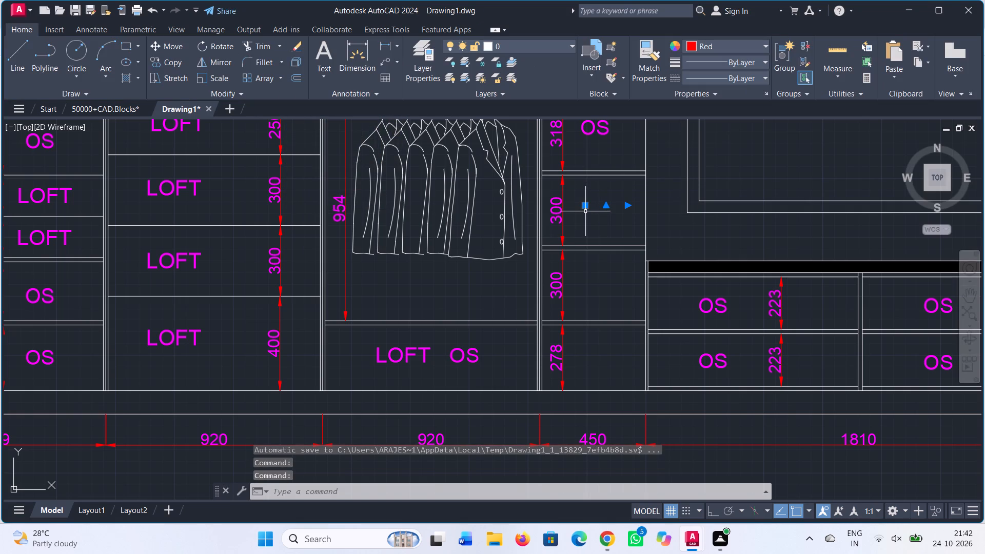
type("SC")
key("Return")
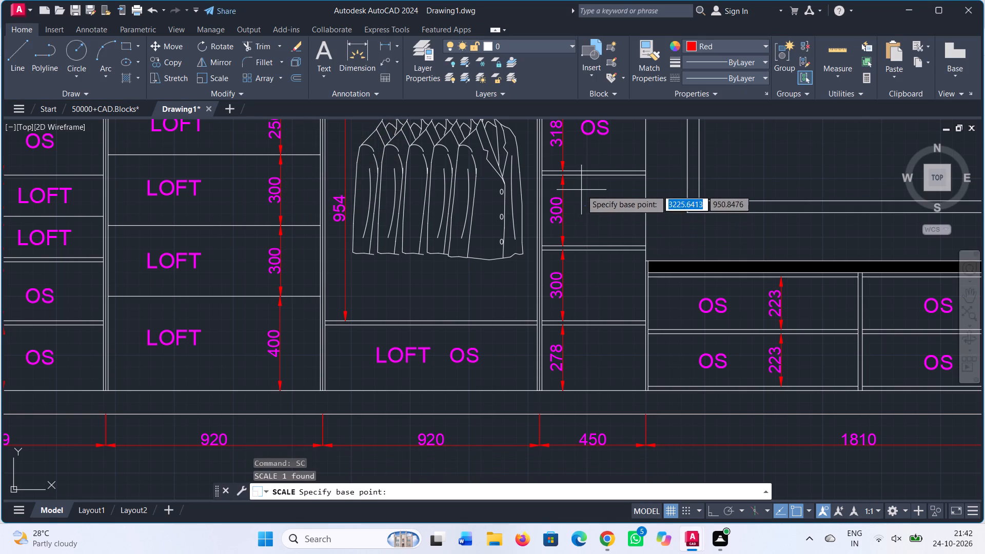
left_click(585, 208)
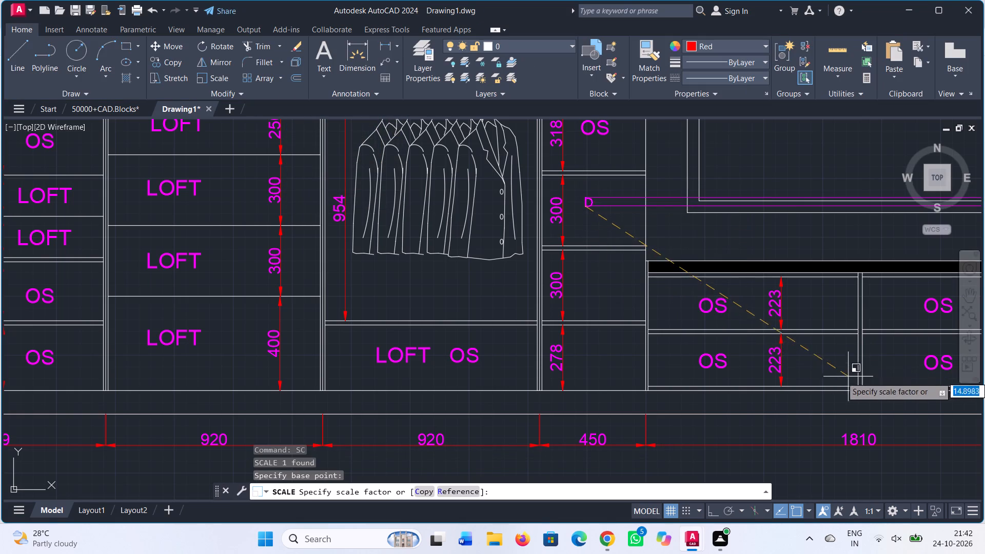
left_click(863, 386)
Move the D label slightly straight down within its 300 compartment.
left_click(591, 197)
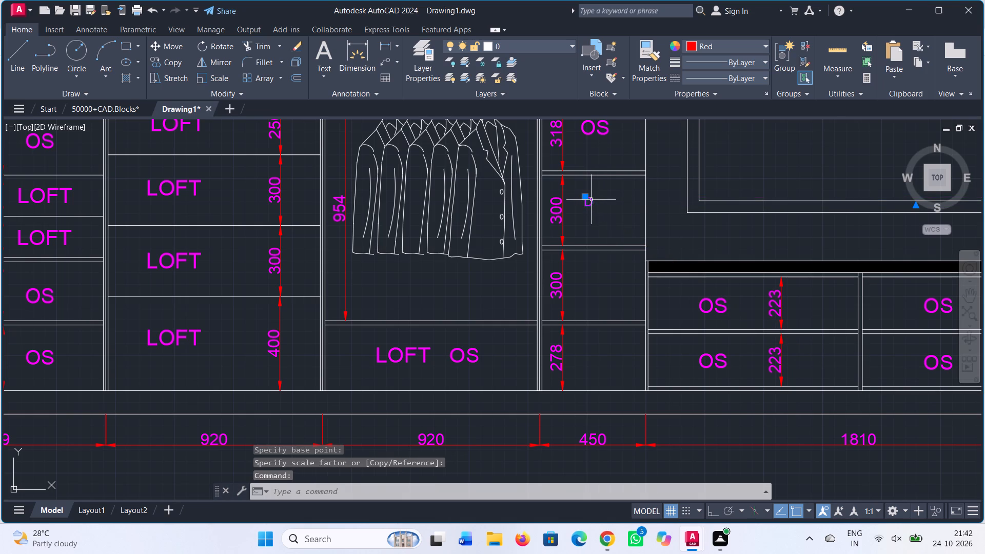
key("m")
key("Return")
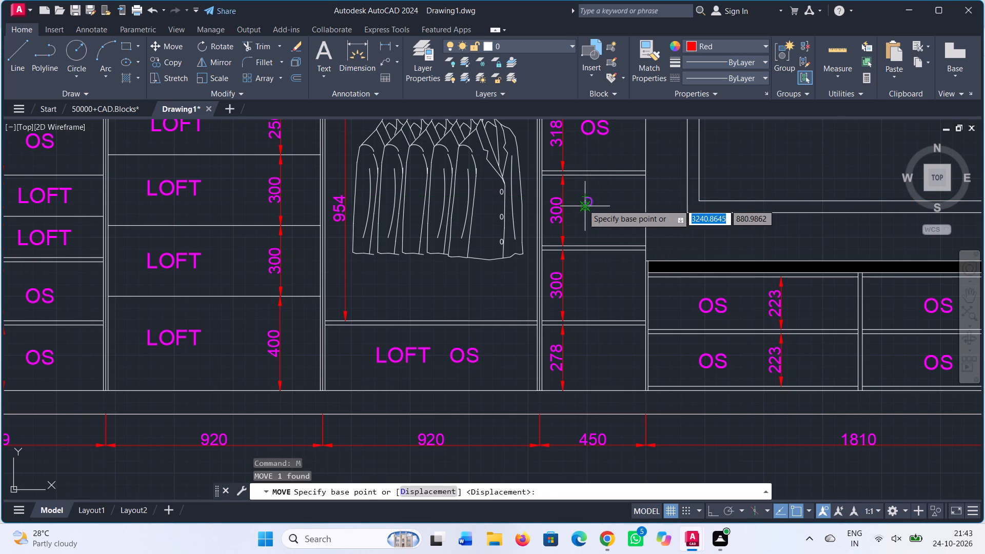
left_click(583, 204)
left_click(584, 223)
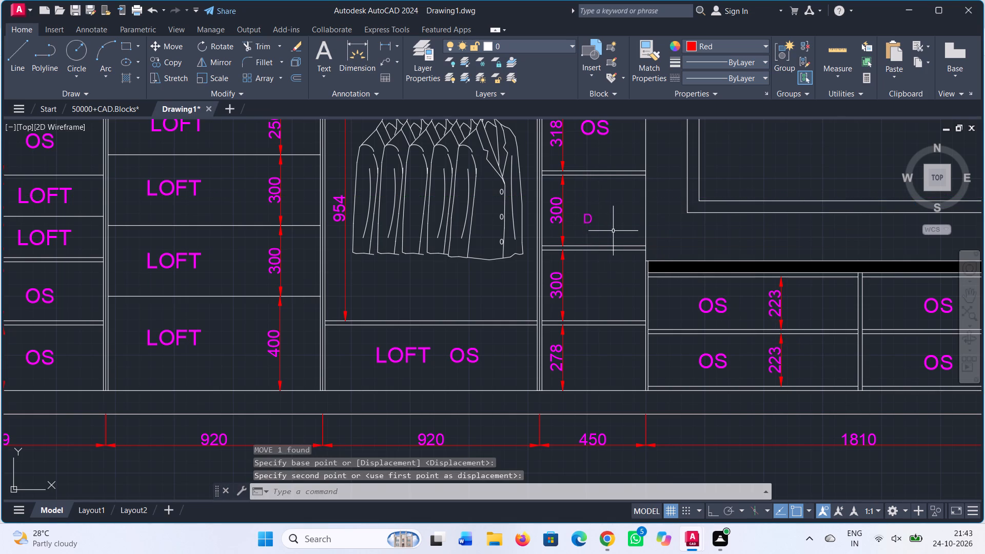
Scale the D label up further from its lower-left point, close to the height of the OS labels.
left_click(588, 223)
type("SC")
key("Return")
left_click(588, 223)
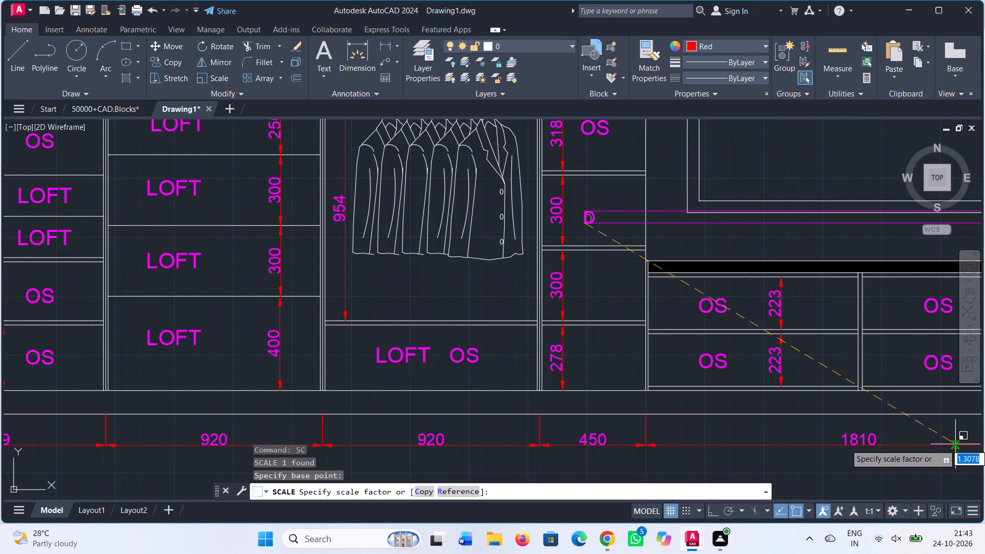
left_click(948, 488)
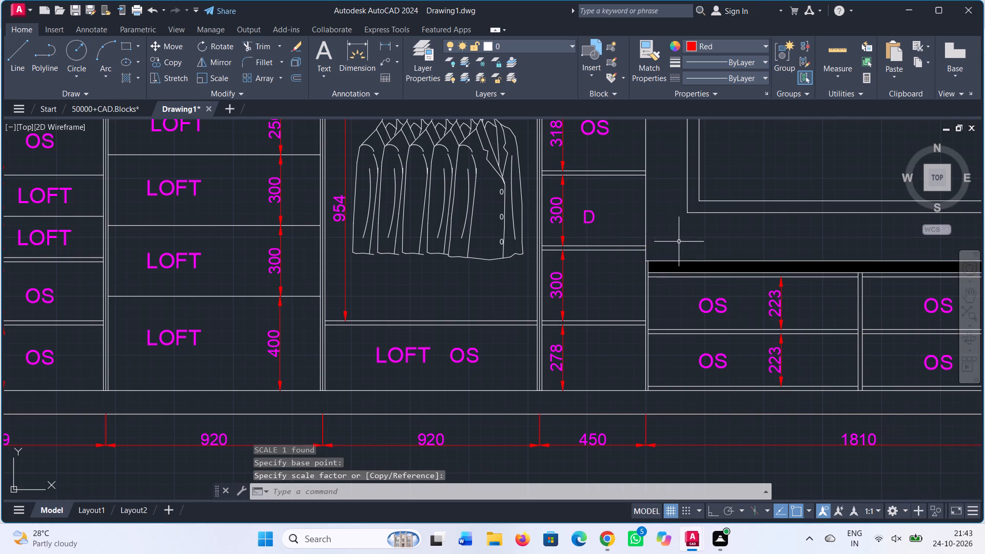
Copy the D label down the 450-wide column into the bottom 300 and 278 compartments, vertically aligned.
middle_click_drag(673, 213, 675, 153)
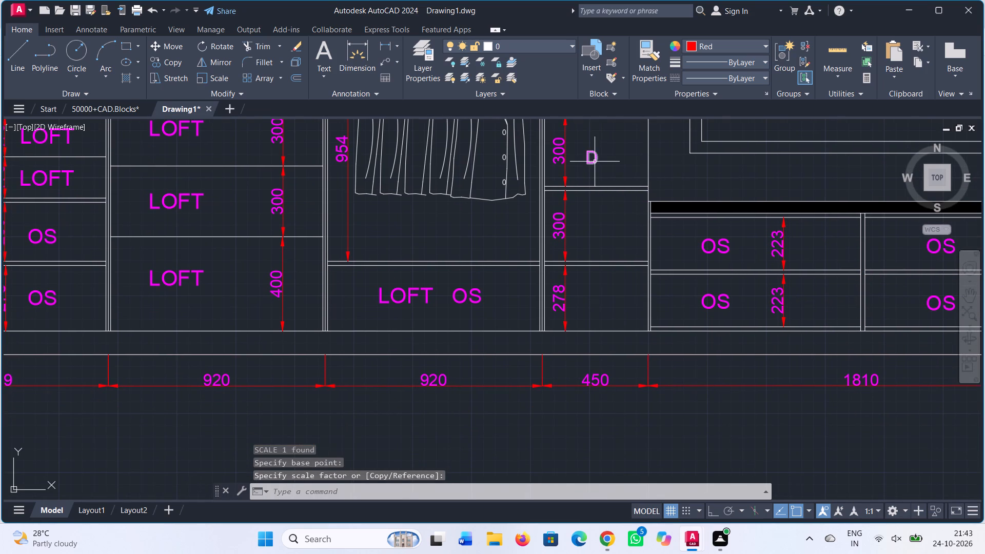
left_click(595, 162)
type("CO")
key("Return")
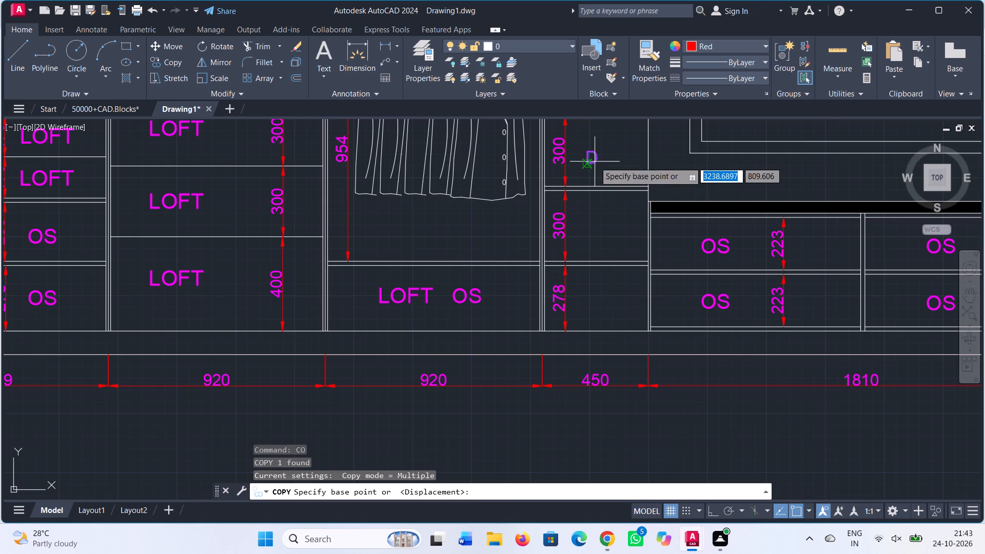
left_click(586, 167)
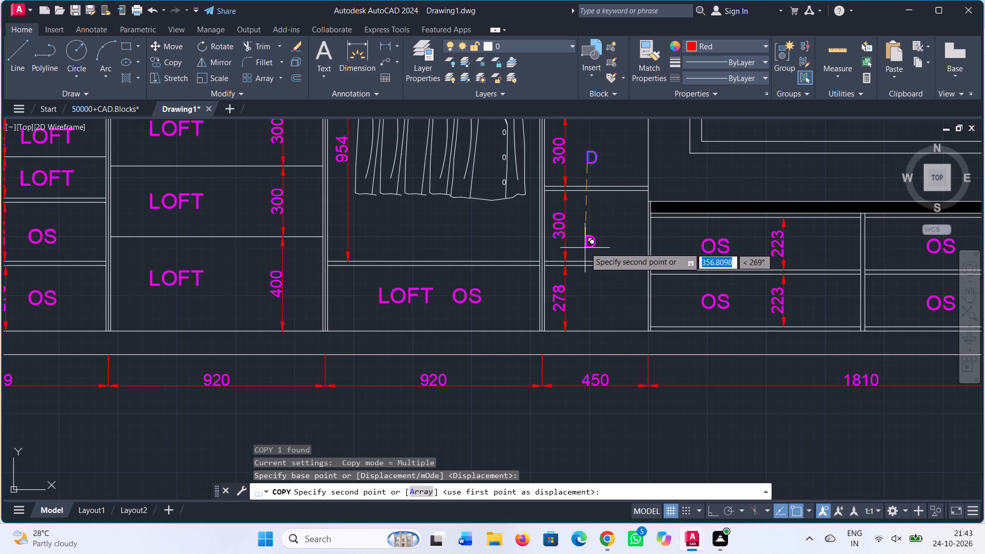
left_click(587, 245)
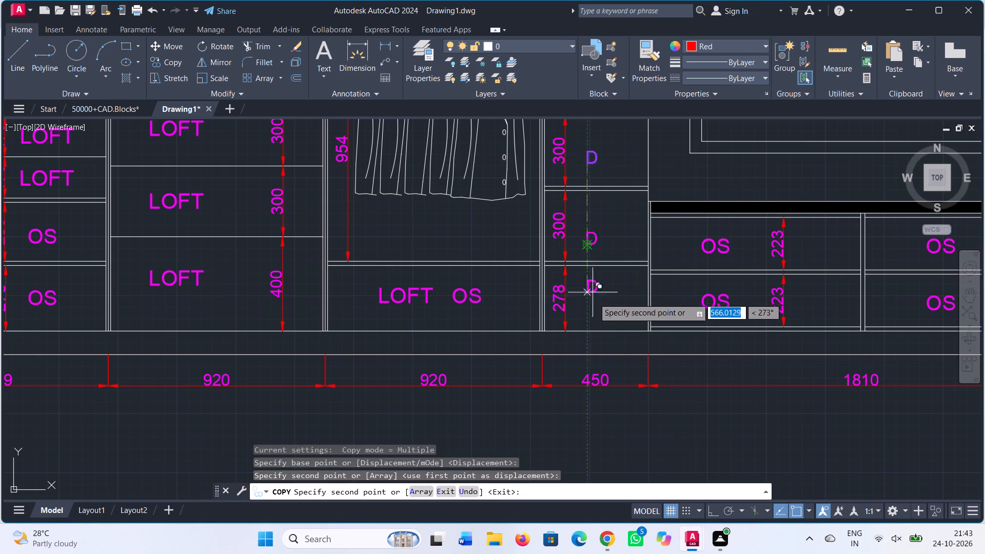
left_click(589, 317)
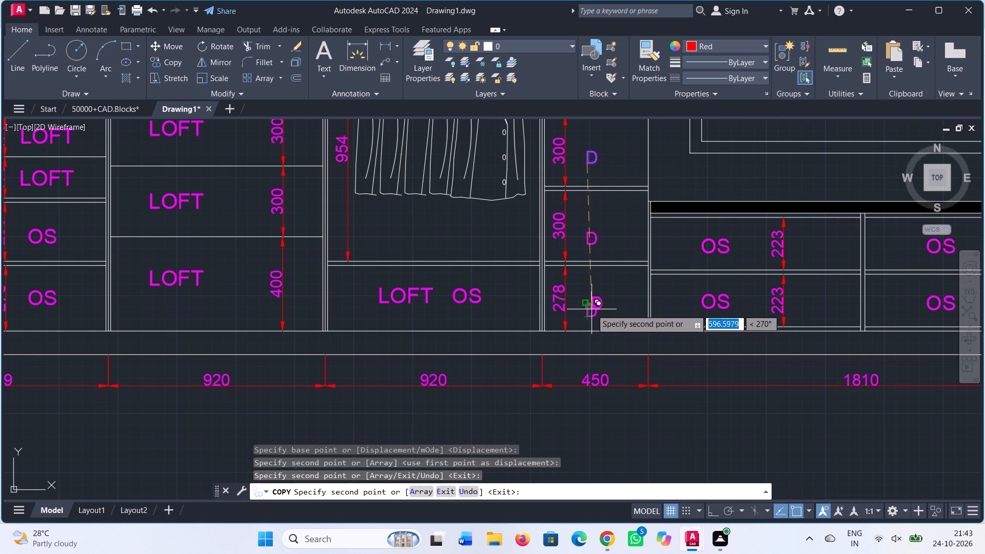
key("Escape")
Delete the LOFT label beside OS in the bottom compartment of the third column.
scroll(592, 288, "down", 1)
middle_click_drag(606, 286, 664, 301)
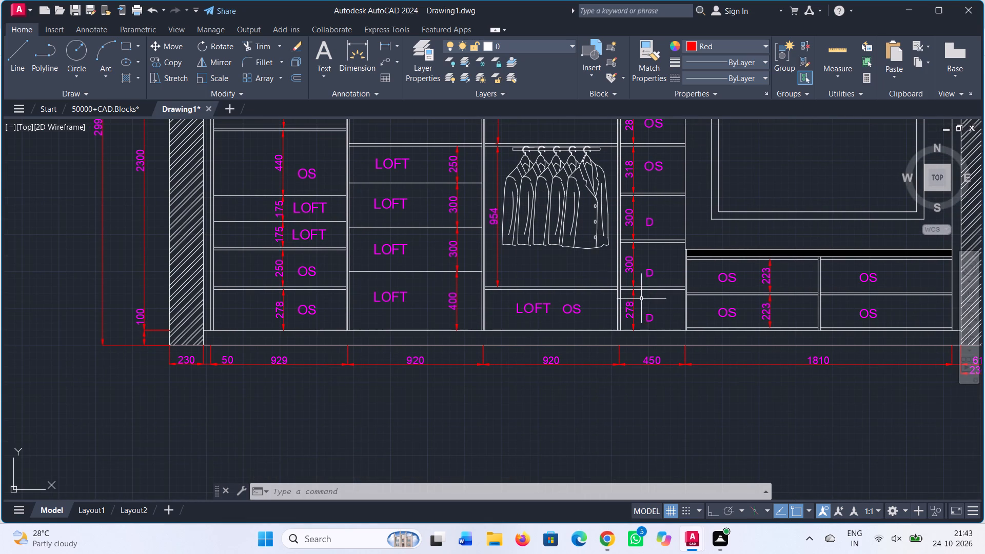
middle_click_drag(436, 306, 618, 302)
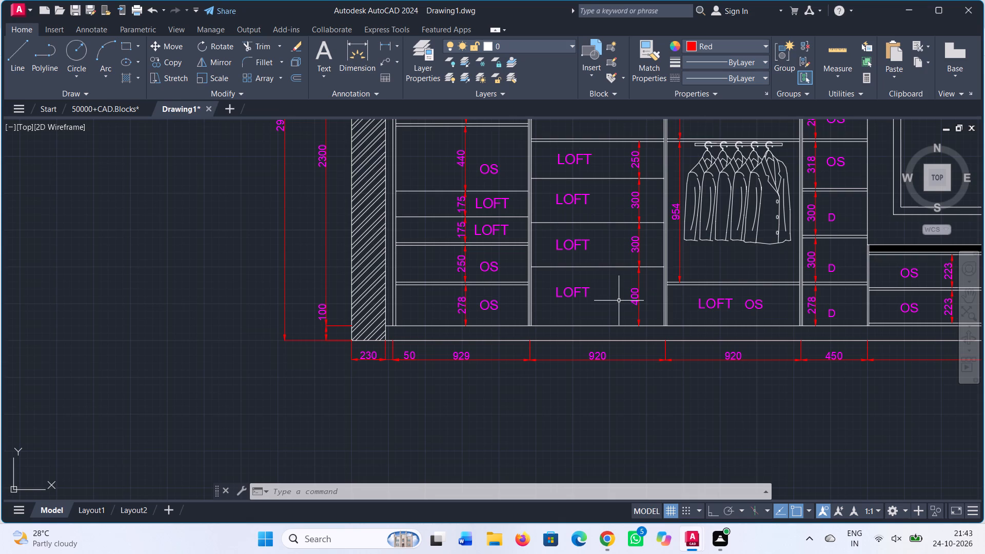
left_click(713, 304)
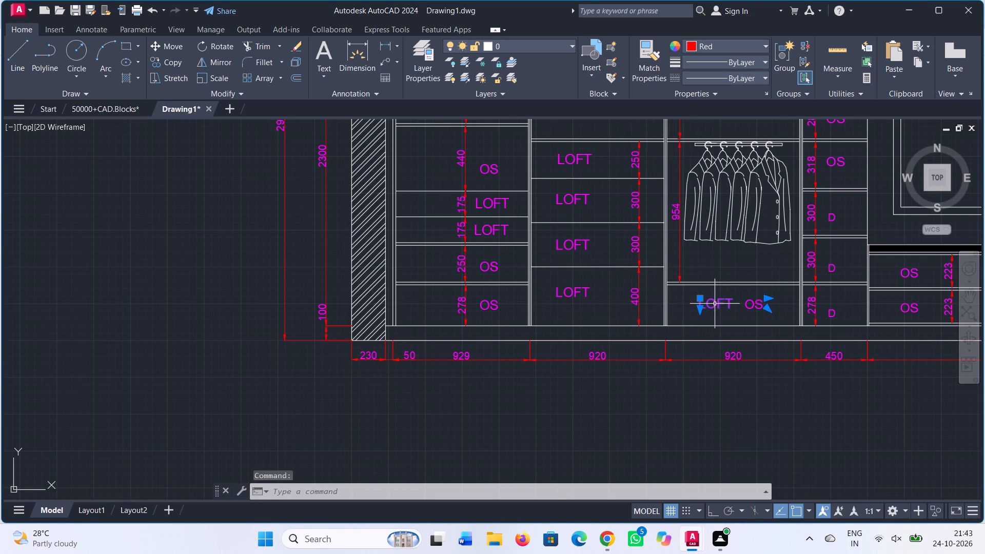
key("Delete")
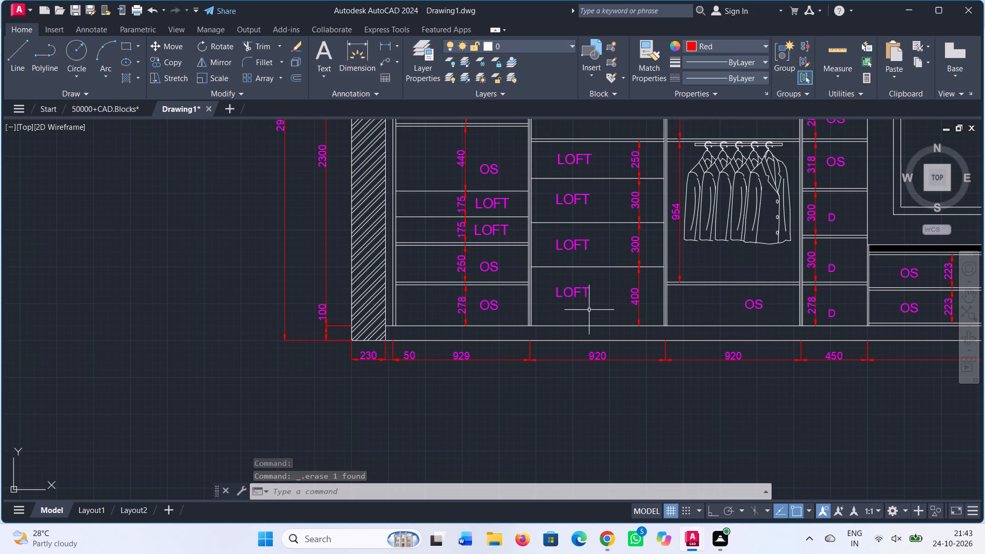
Delete the four LOFT labels in the 250, 300, 300 and 400 compartments at the bottom of the second column.
middle_click_drag(592, 310, 686, 328)
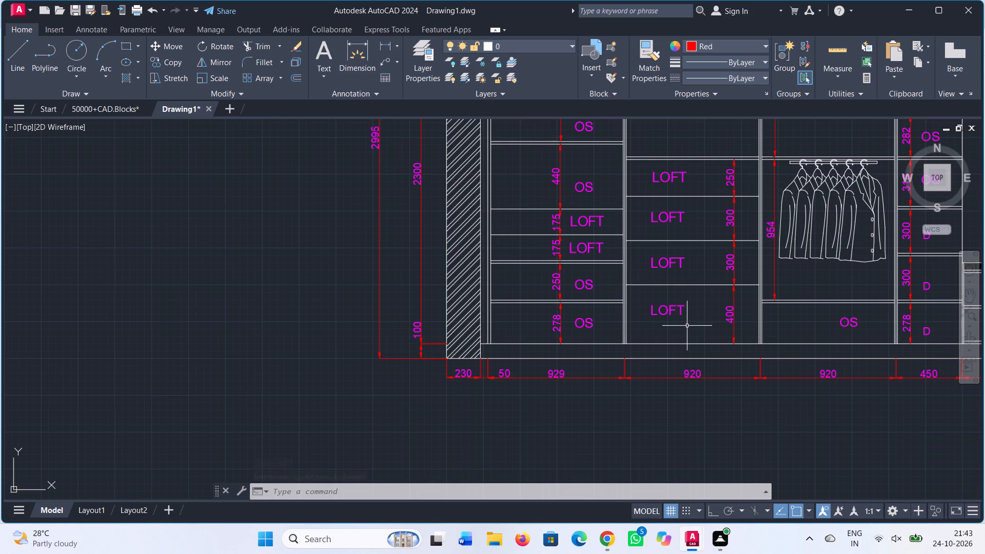
left_click(673, 214)
key("Delete")
left_click(674, 178)
key("Delete")
left_click(674, 269)
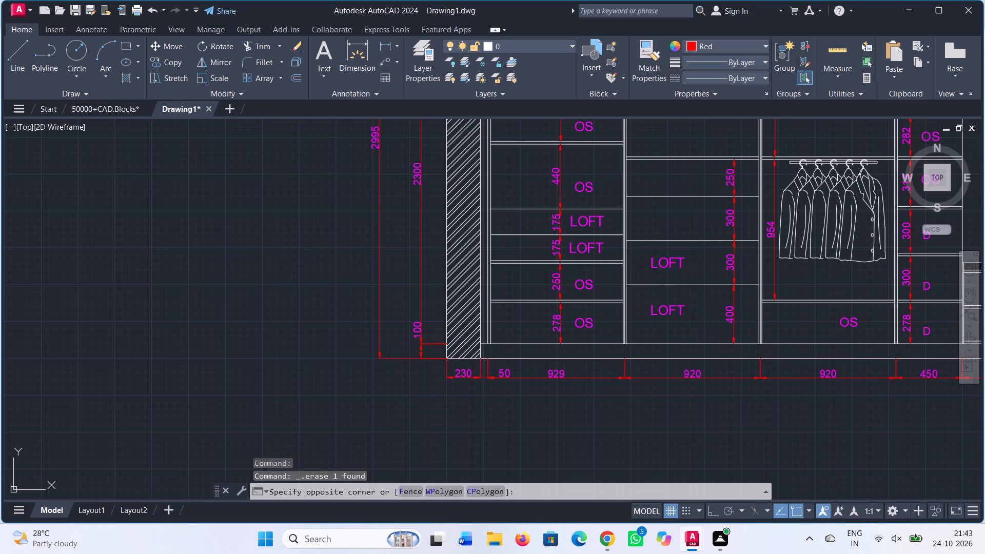
double_click(673, 265)
key("Delete")
left_click(670, 311)
key("Delete")
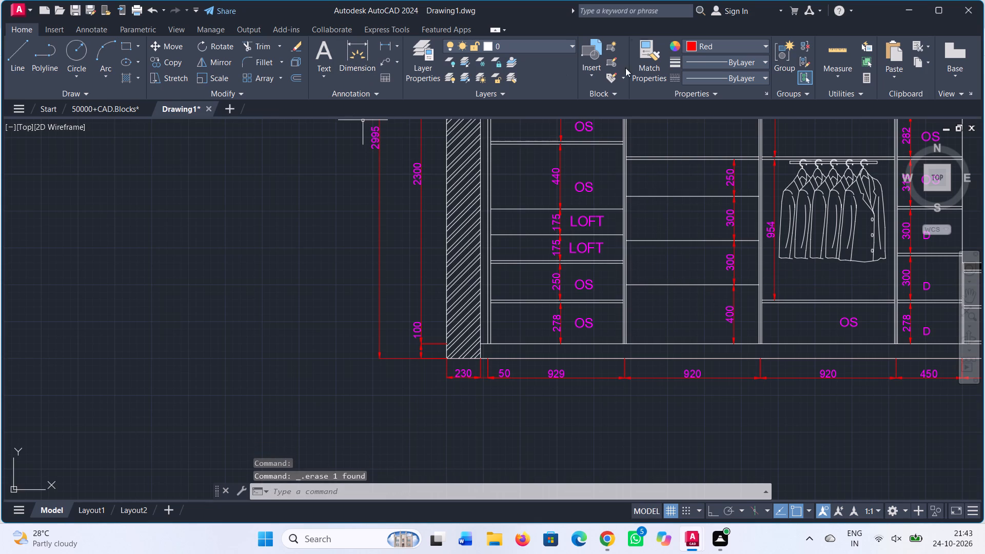
Set the current object colour to ByLayer.
left_click(695, 47)
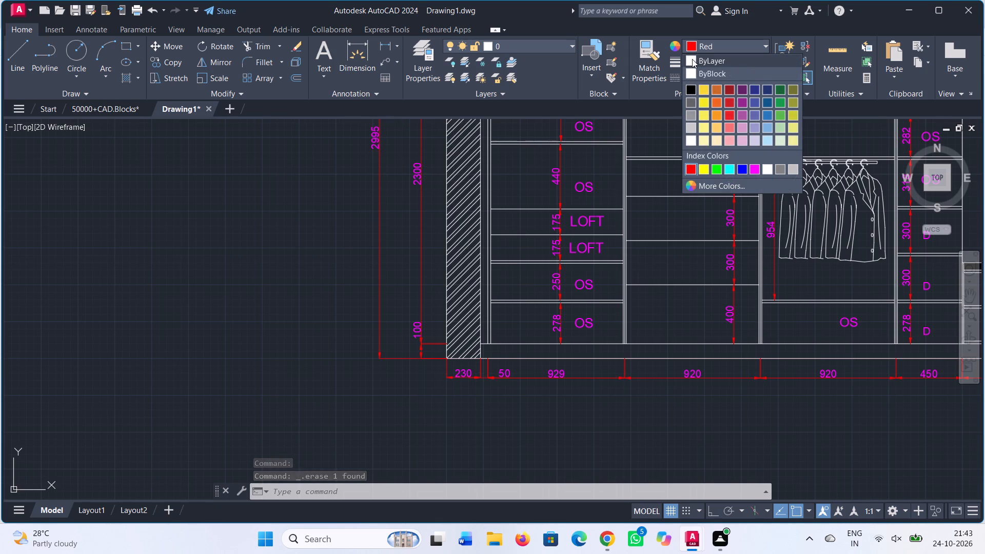
left_click(692, 59)
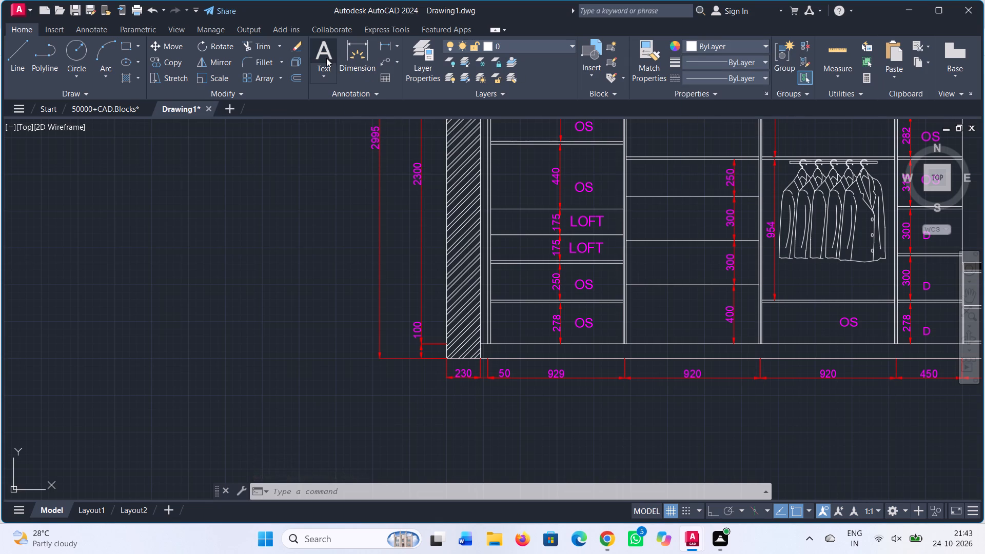
Add a magenta multiline text label DAWER in the 250 compartment of the second column.
left_click(326, 58)
middle_click_drag(659, 183, 574, 189)
scroll(567, 187, "up", 1)
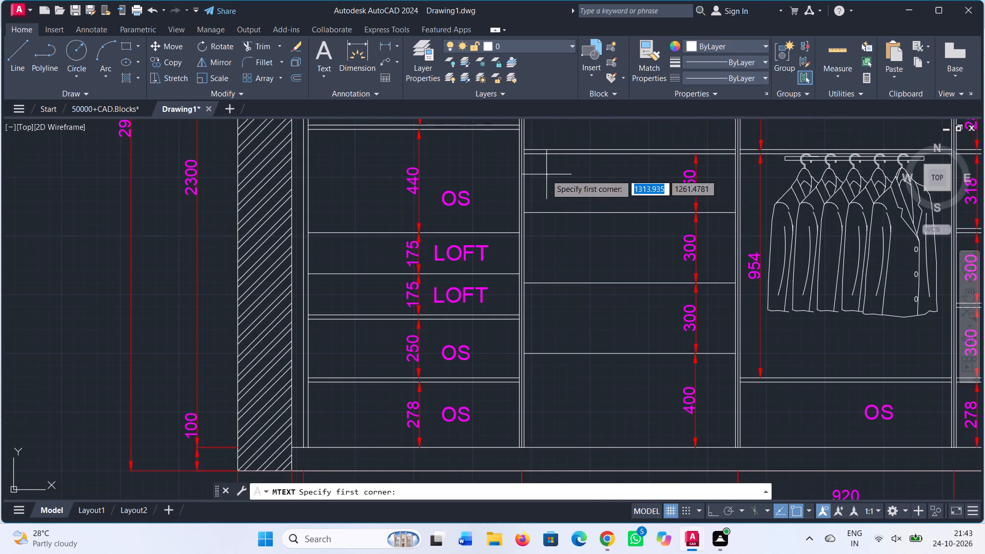
left_click(572, 182)
left_click(670, 206)
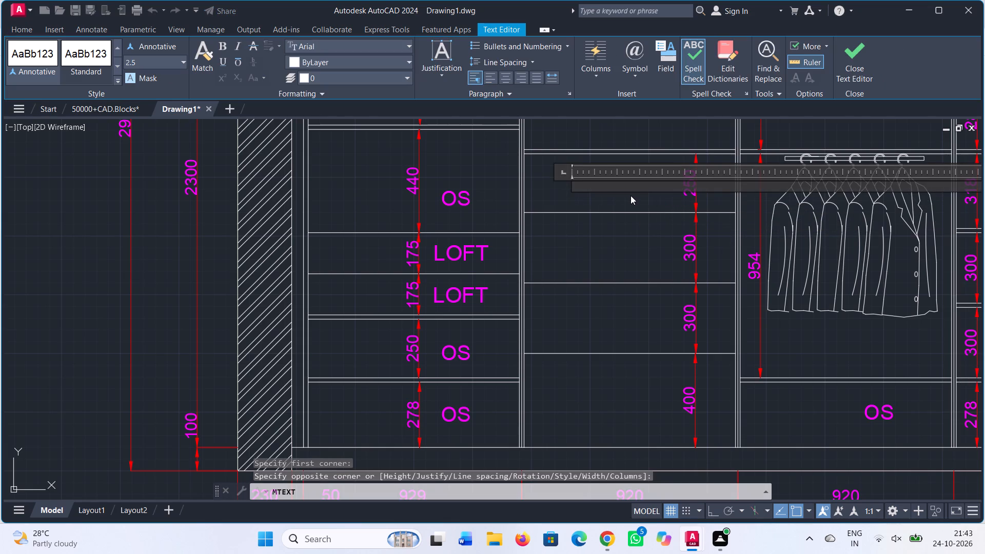
key("d")
type("AWER")
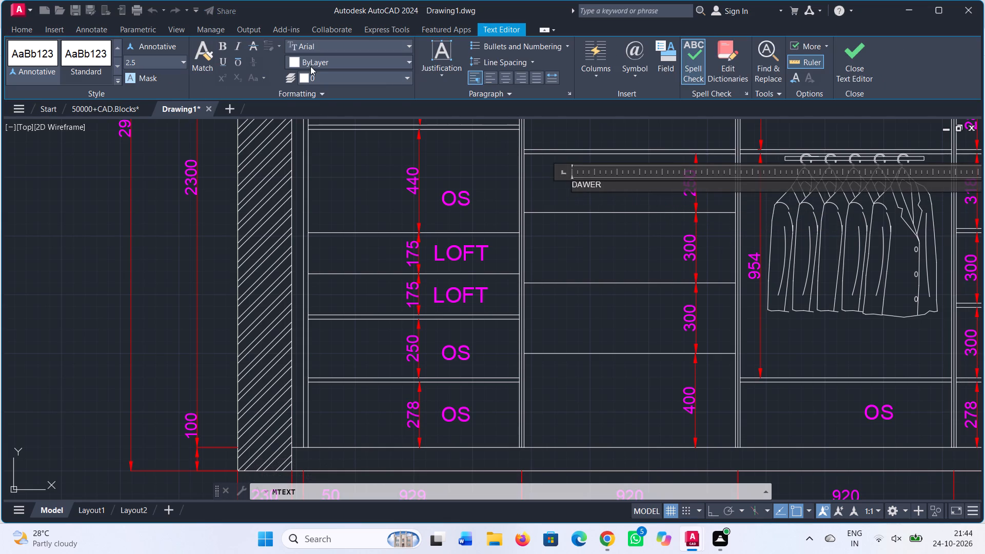
left_click(310, 66)
left_click(452, 171)
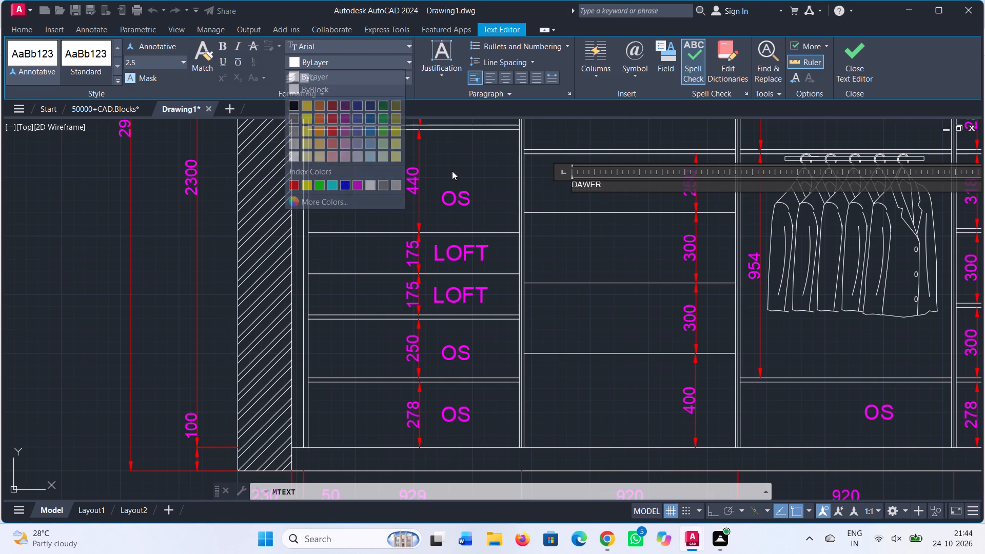
left_click_drag(606, 186, 559, 185)
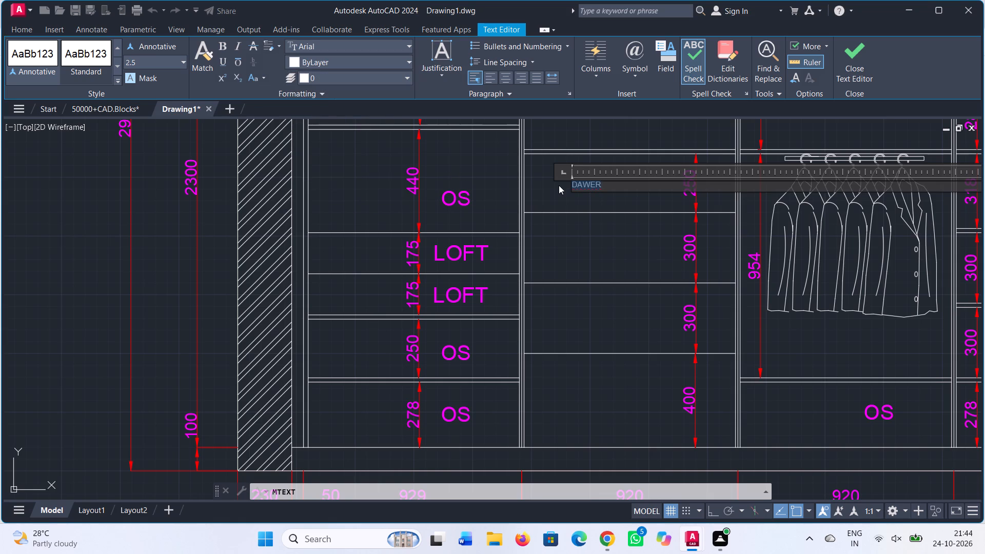
left_click_drag(298, 57, 302, 65)
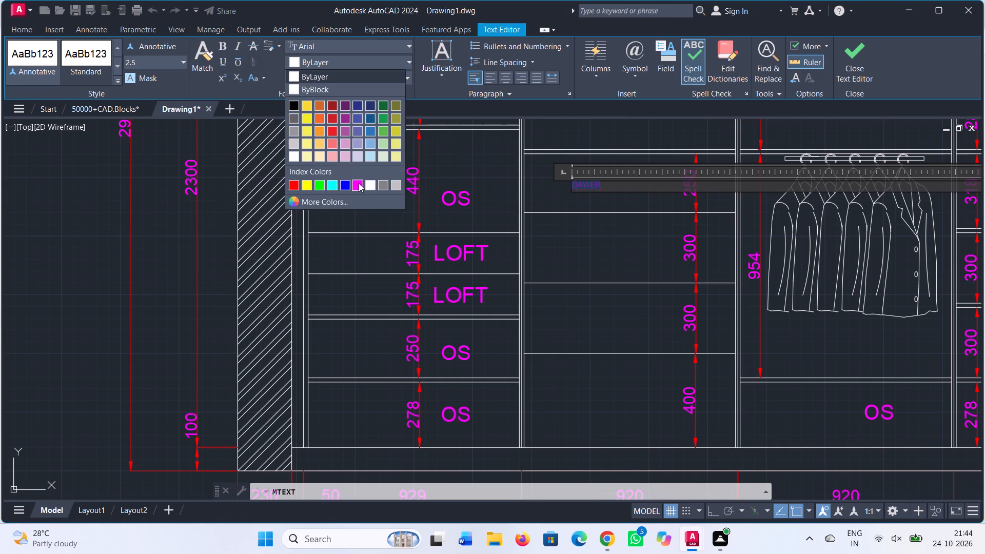
left_click(359, 183)
left_click(629, 203)
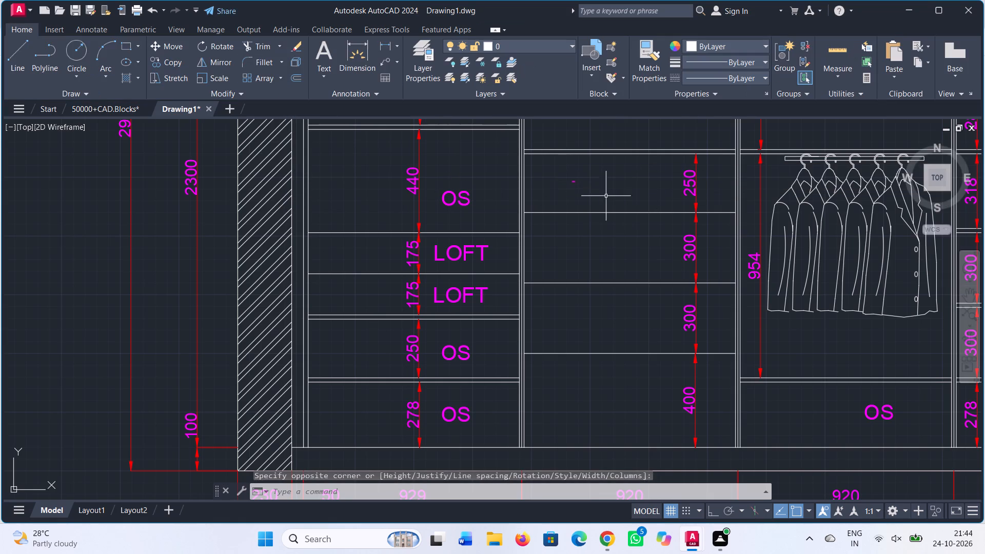
Scale the DAWER label up from its left insertion point to a text height of about 44.6.
left_click(573, 182)
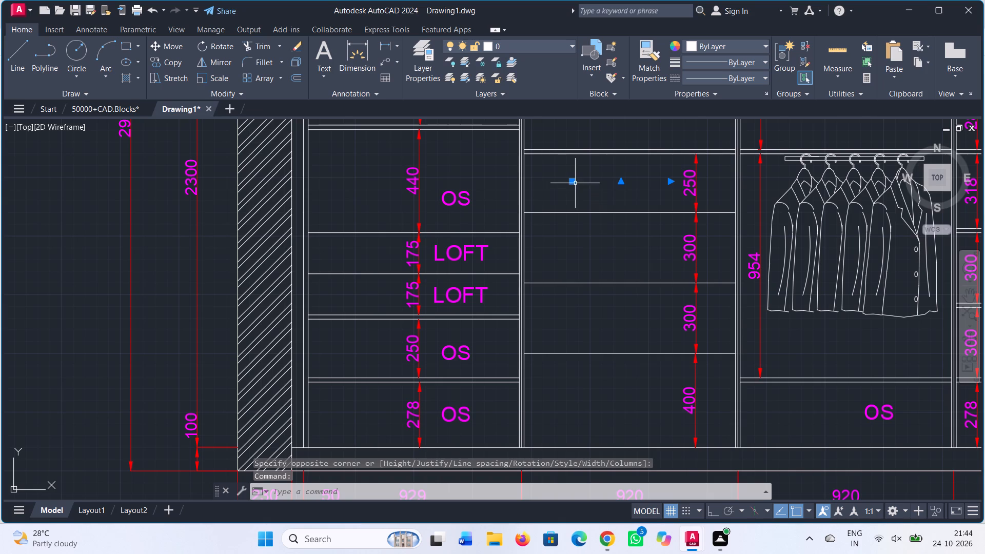
key("s")
key("c")
key("Return")
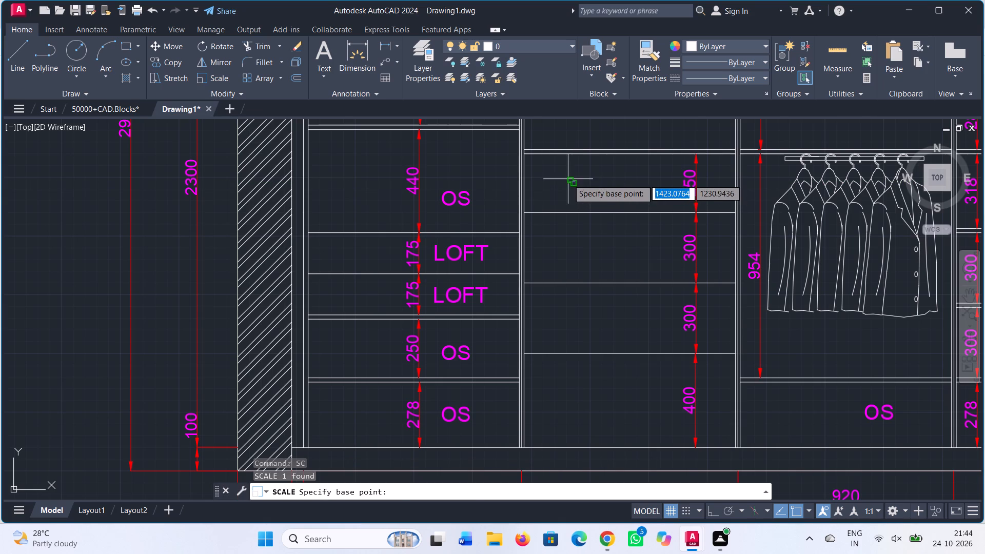
left_click(570, 184)
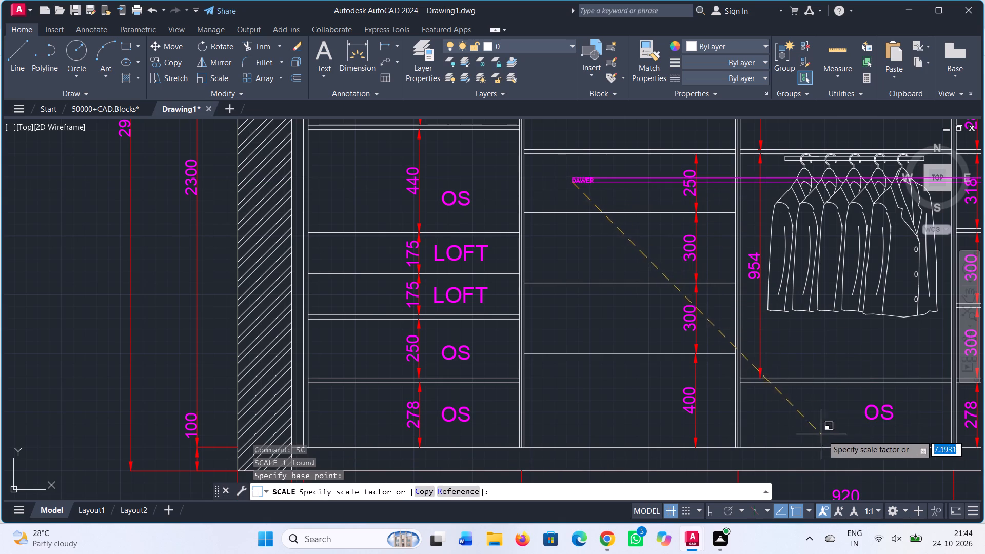
scroll(877, 441, "down", 1)
middle_click_drag(907, 439, 621, 335)
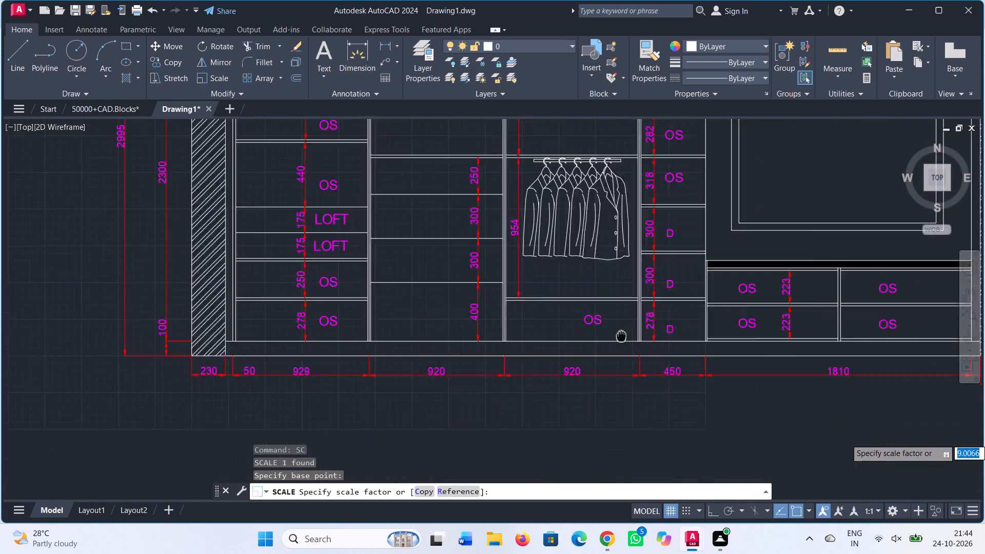
middle_click_drag(621, 335, 576, 311)
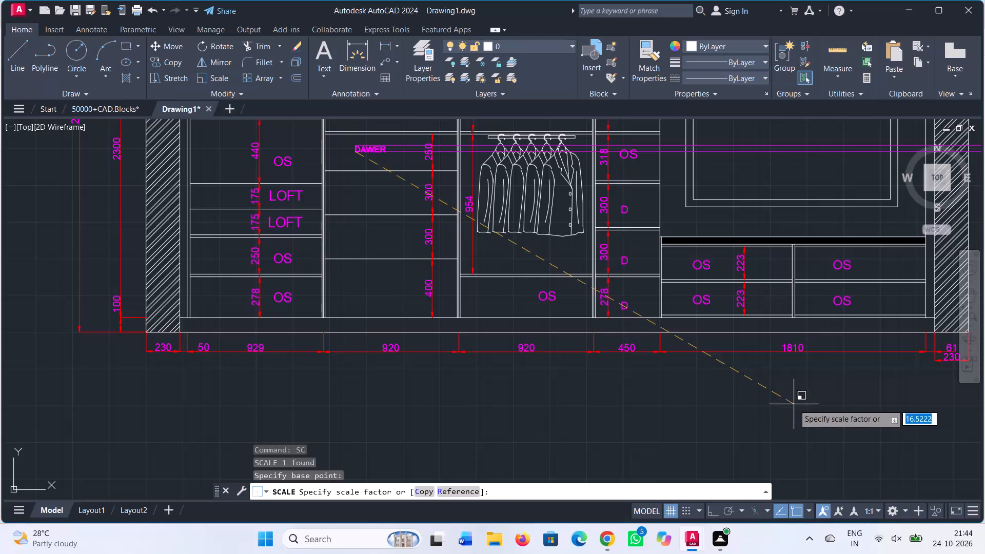
left_click(832, 418)
Move the DAWER label slightly left within its 250 compartment.
middle_click_drag(366, 172, 449, 206)
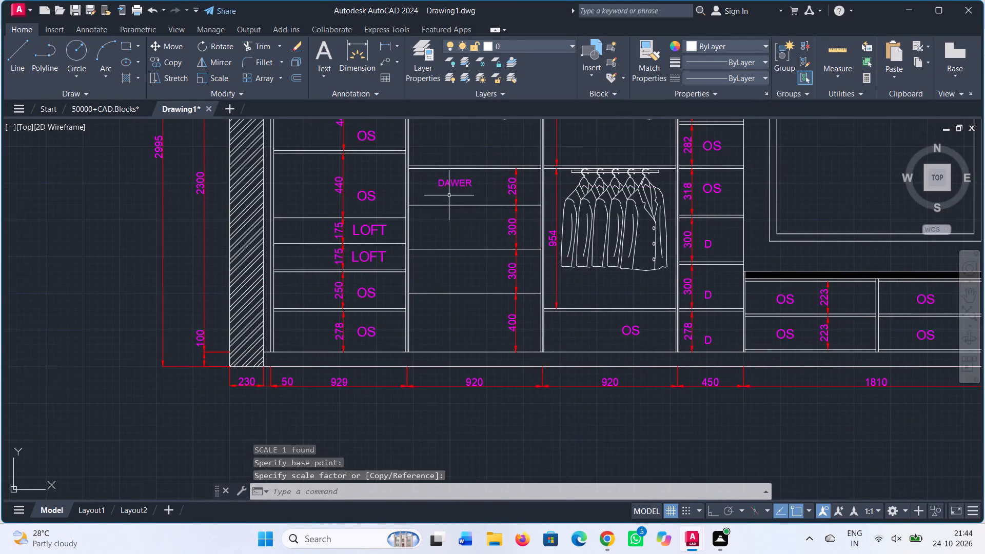
scroll(449, 193, "up", 1)
left_click(448, 179)
key("m")
key("Return")
left_click(448, 179)
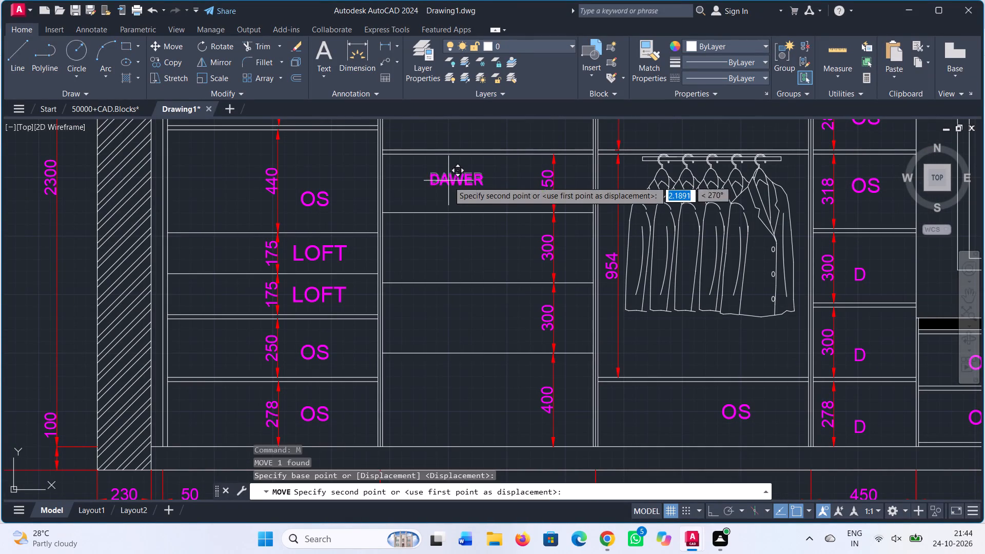
left_click(448, 189)
Copy the DAWER label straight down into the two 300 compartments and the 400 compartment below.
left_click(436, 178)
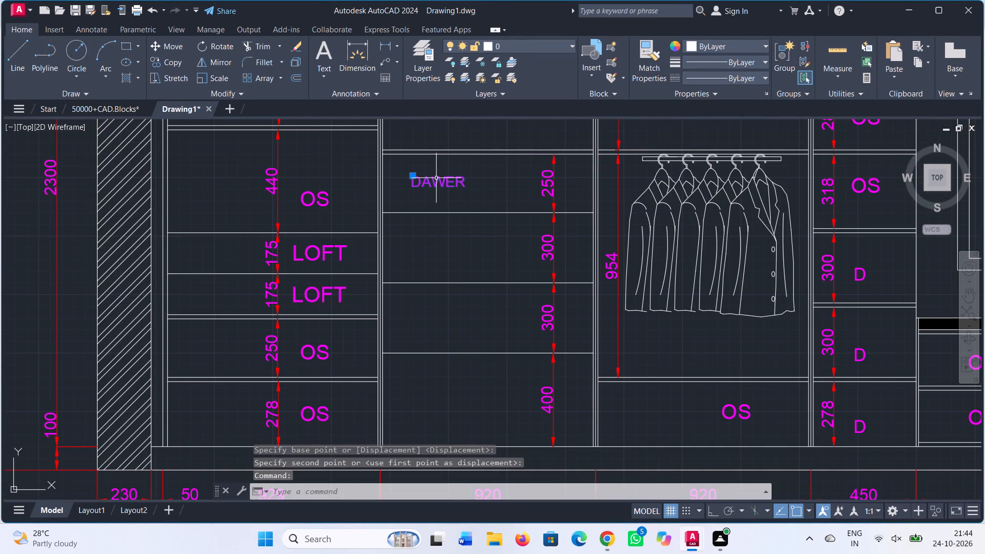
type("CO")
key("Return")
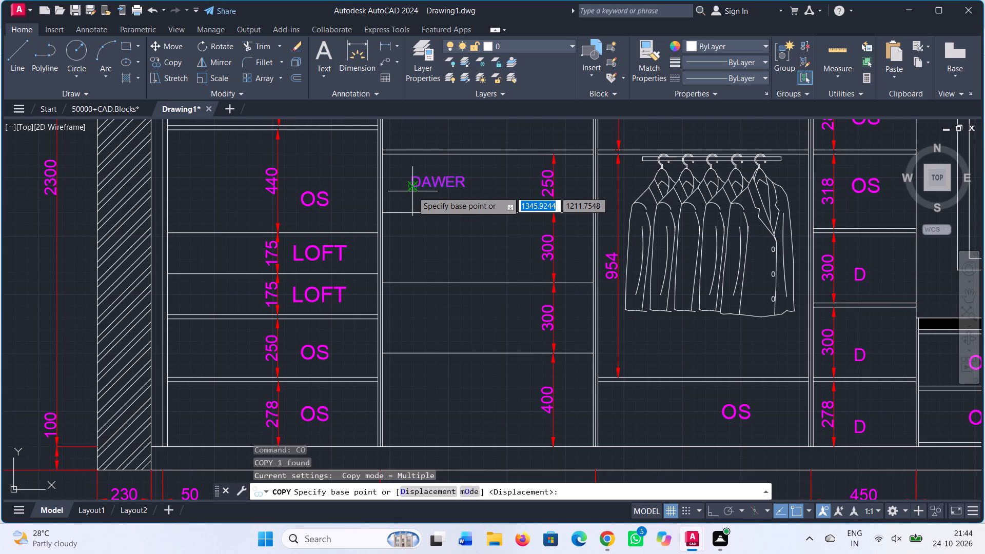
left_click(411, 188)
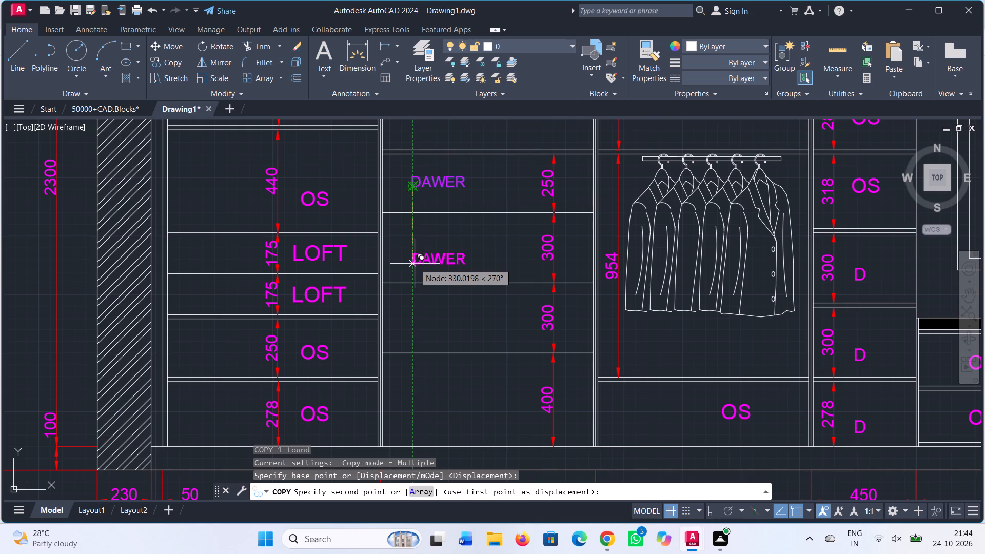
left_click(413, 262)
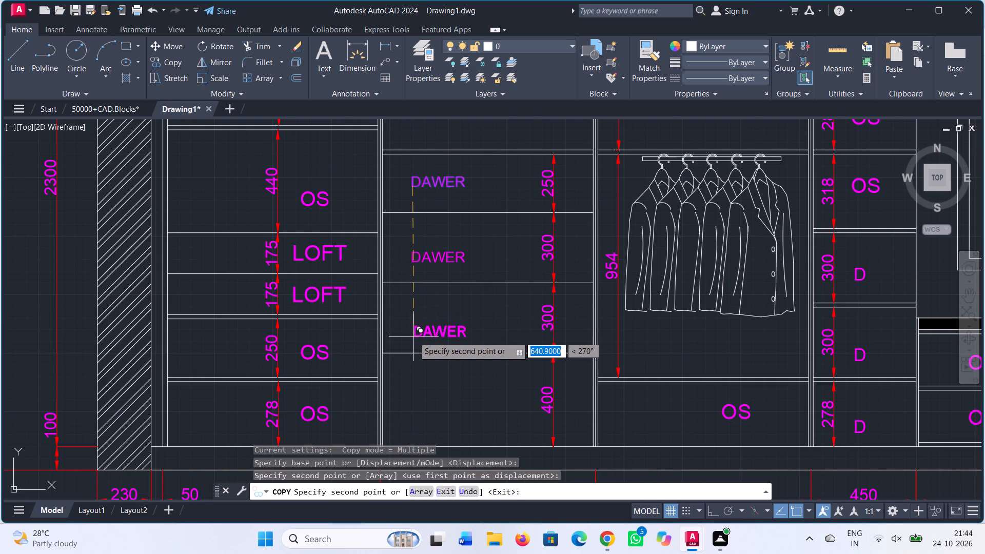
left_click(413, 337)
middle_click_drag(411, 304, 444, 162)
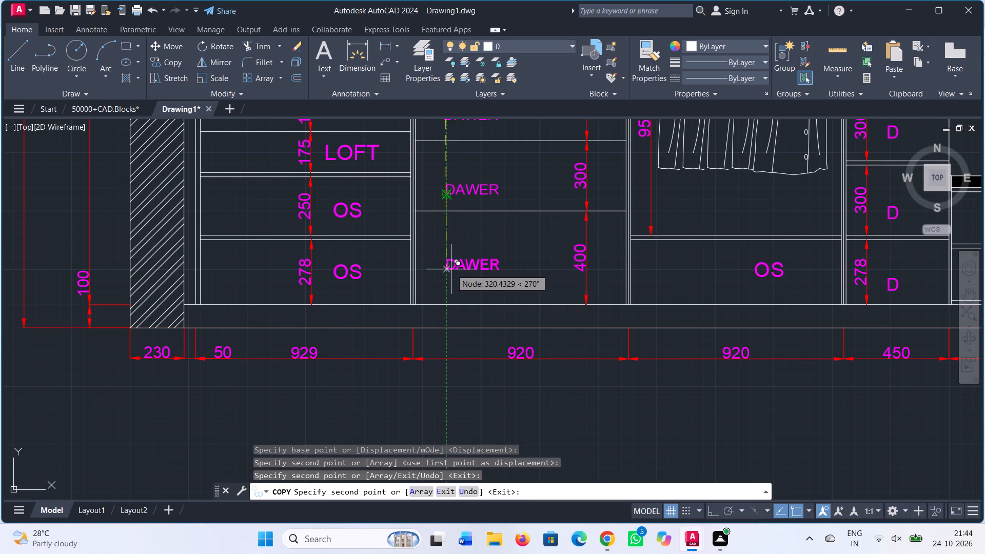
left_click(451, 269)
key("Escape")
Change the DAWER label in the bottom 400 compartment to read OPEN SHELF on two lines.
double_click(467, 264)
scroll(475, 272, "up", 2)
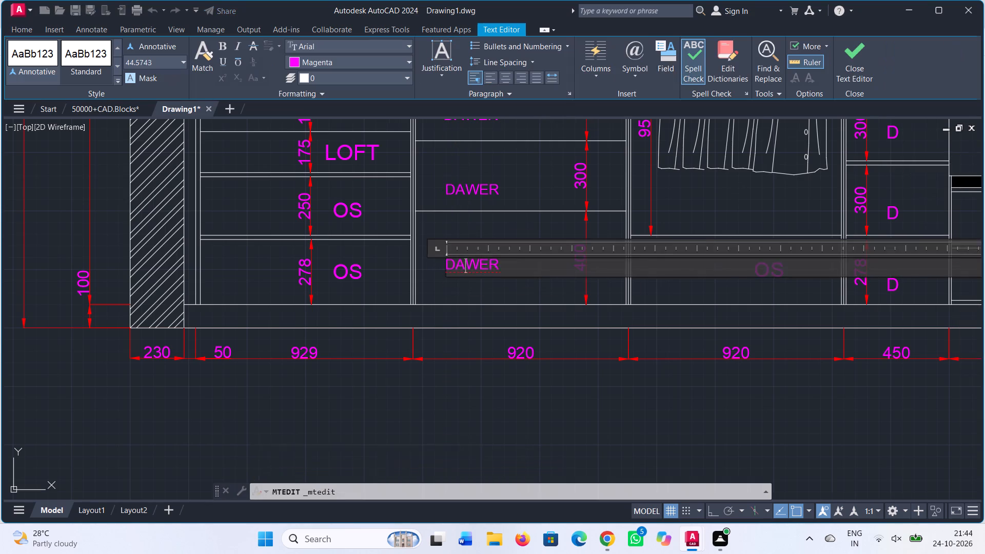
left_click_drag(525, 264, 382, 263)
key("BackSpace")
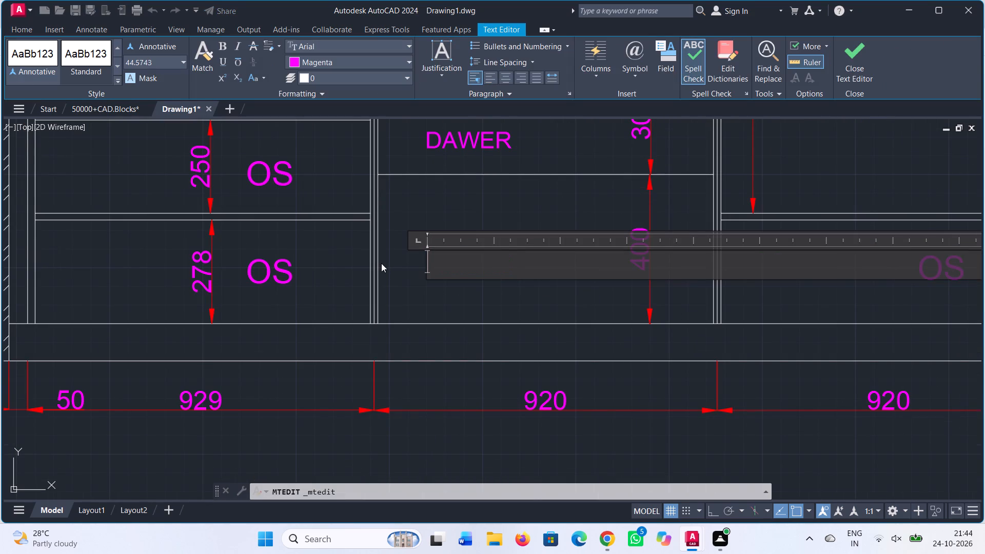
type("OPEN")
key("Return")
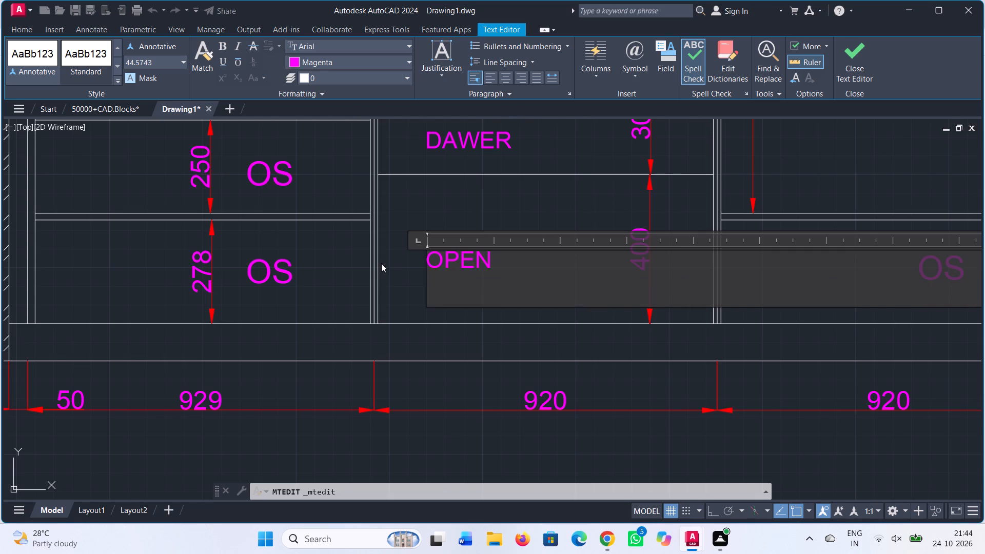
type("SHEL")
key("f")
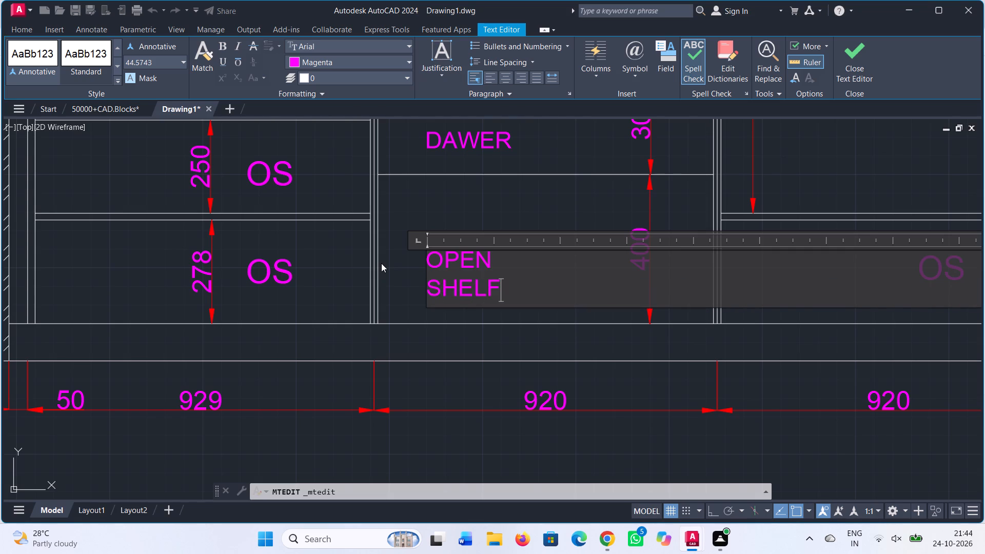
left_click(455, 216)
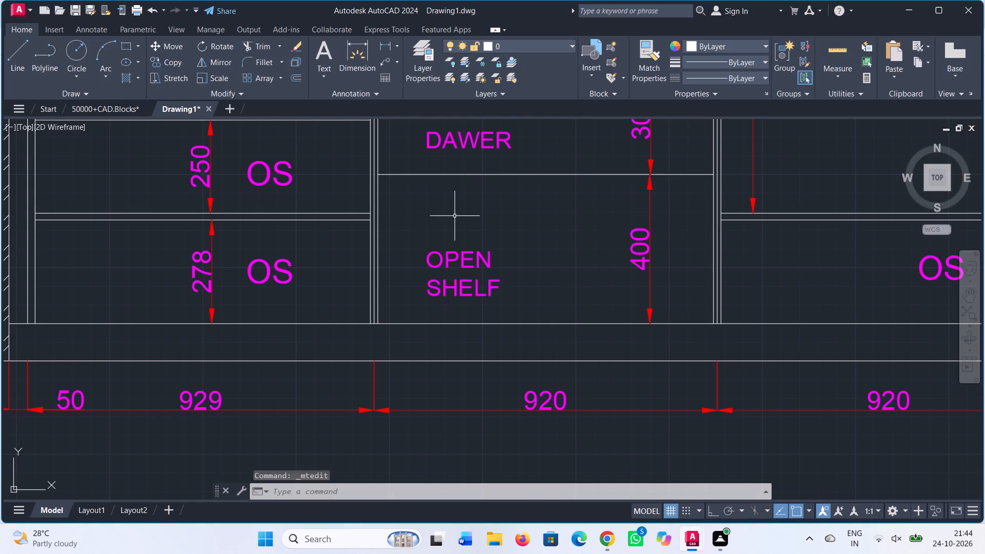
Delete the LOFT labels from the two 175 compartments in the 929-wide wardrobe section.
scroll(490, 219, "down", 1)
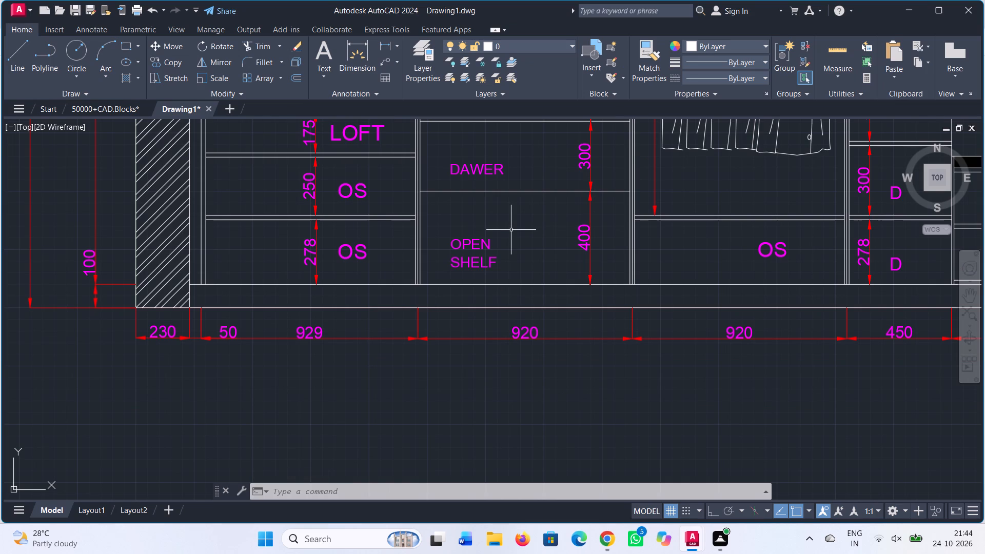
scroll(567, 237, "down", 2)
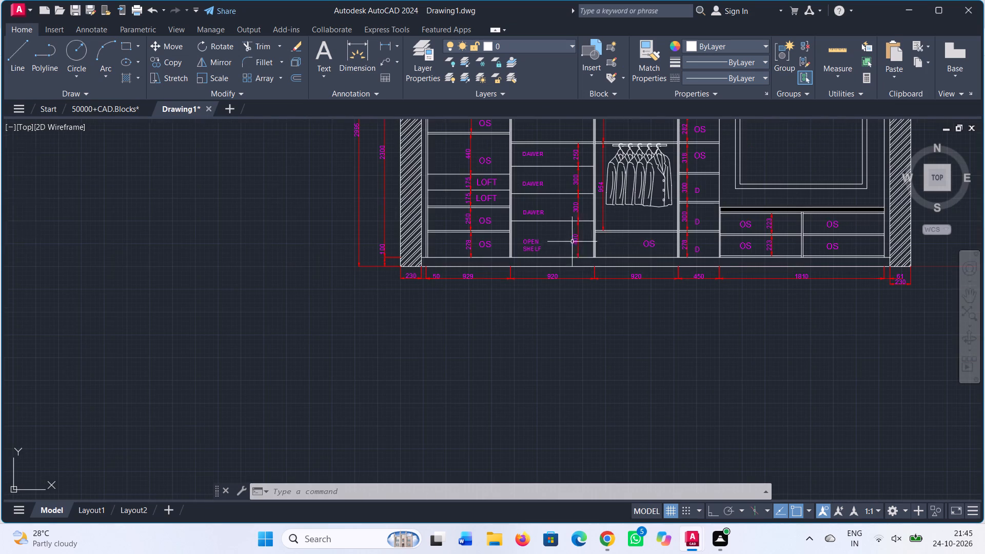
middle_click_drag(625, 250, 675, 302)
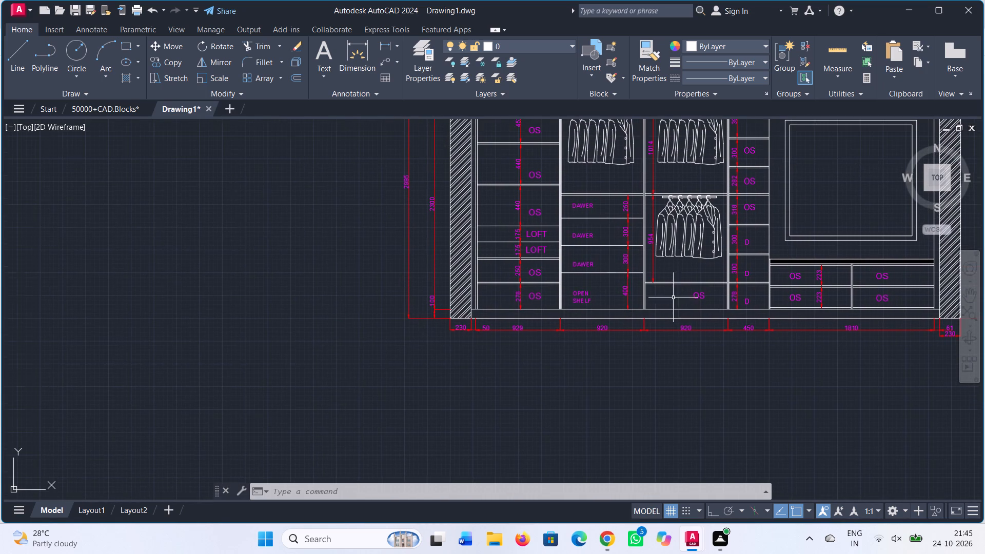
middle_click_drag(587, 180, 598, 233)
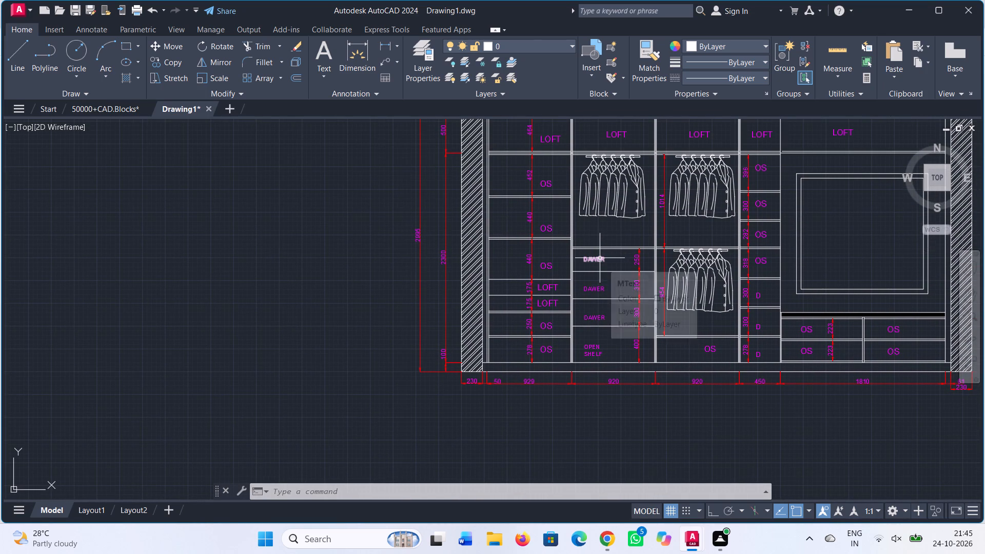
left_click(600, 317)
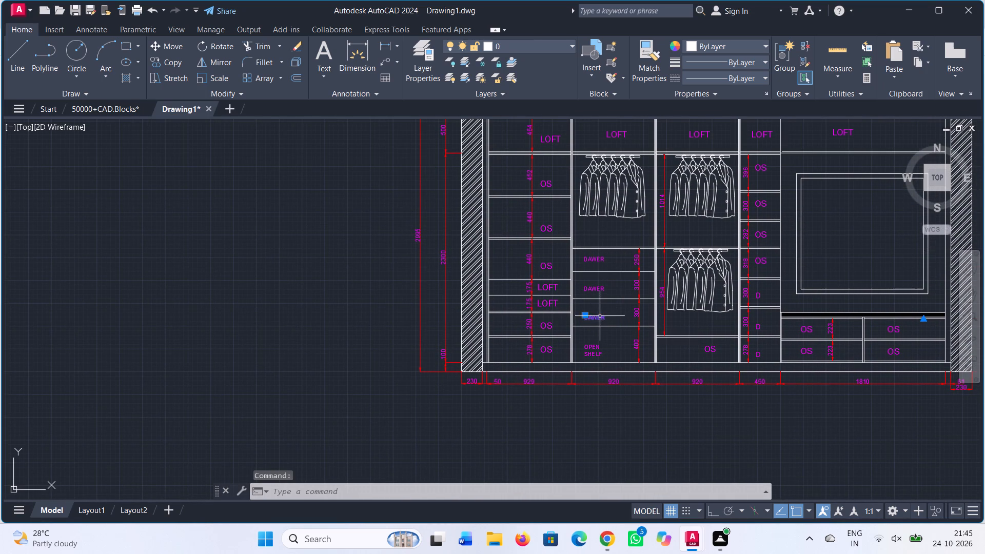
key("Escape")
left_click(547, 288)
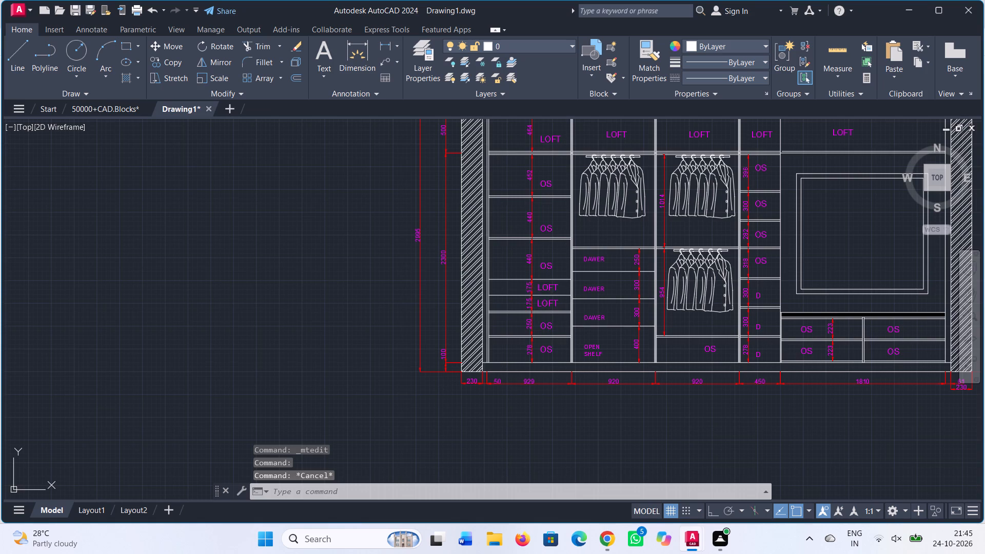
key("Delete")
left_click(548, 302)
key("Delete")
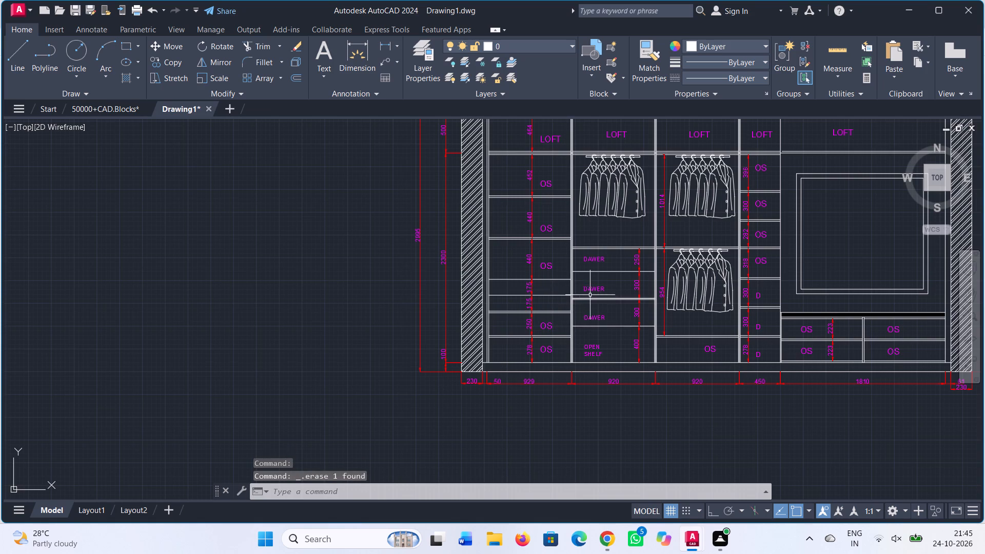
Copy the DAWER label from the upper 300 compartment into both 175 compartments of the 929-wide section.
left_click(592, 292)
key("c")
key("o")
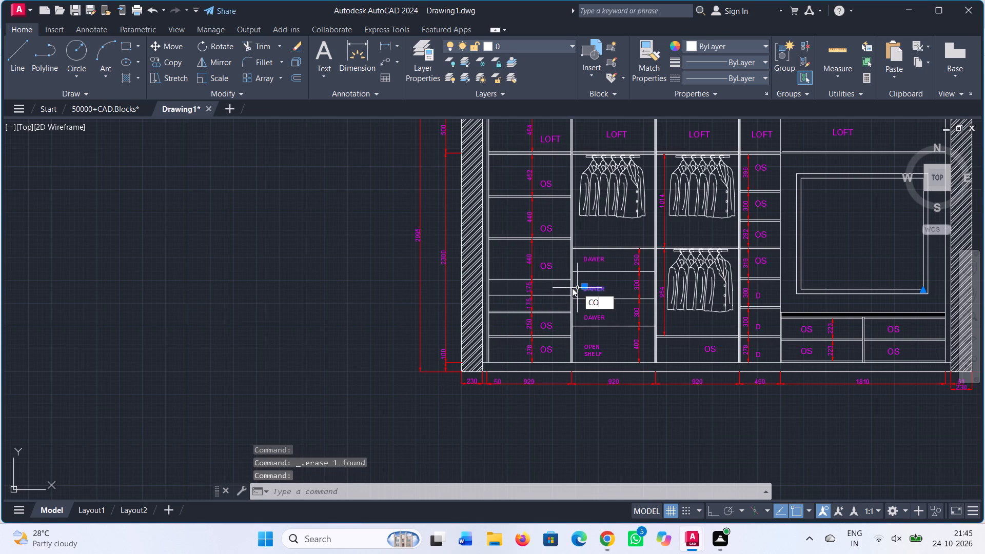
key("Return")
scroll(578, 287, "up", 1)
left_click(593, 291)
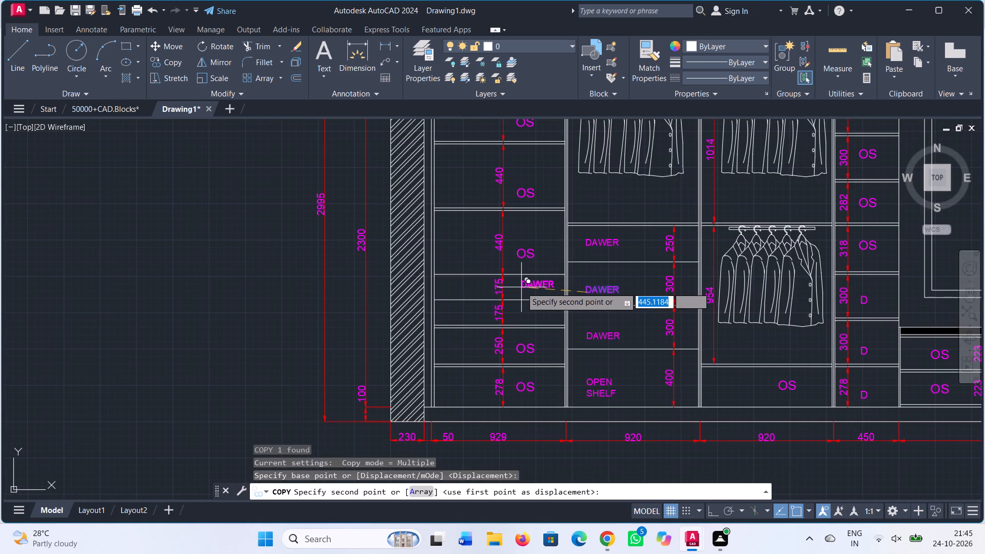
left_click(518, 289)
left_click(518, 314)
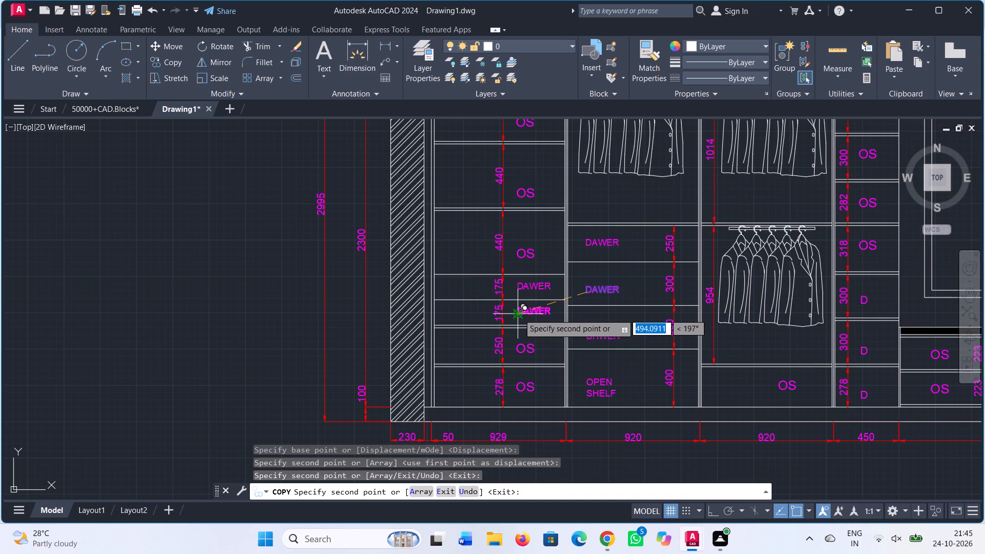
key("Escape")
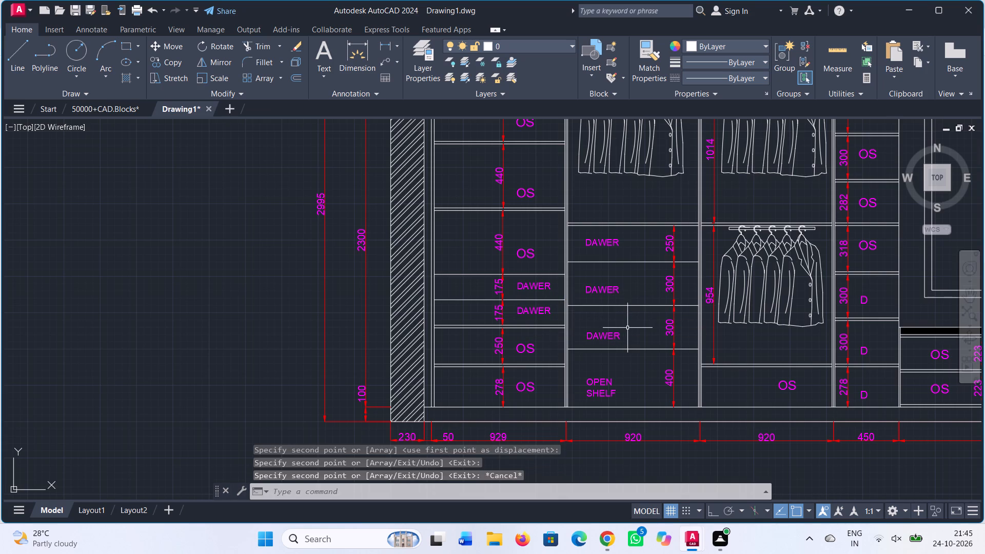
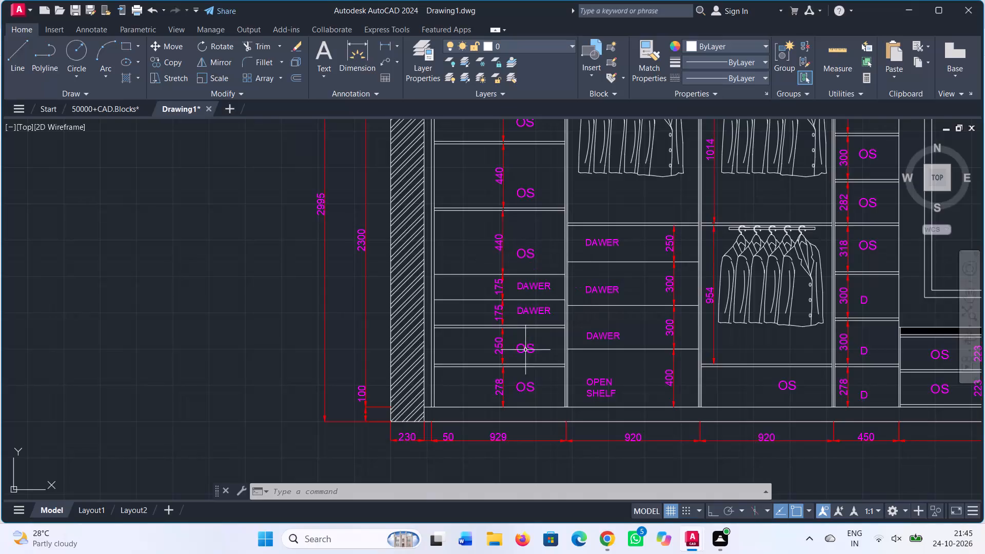
Copy the lowest DAWER label from the second bay to the empty space below the wardrobe elevation's bottom dimensions.
scroll(513, 329, "down", 2)
scroll(561, 327, "up", 1)
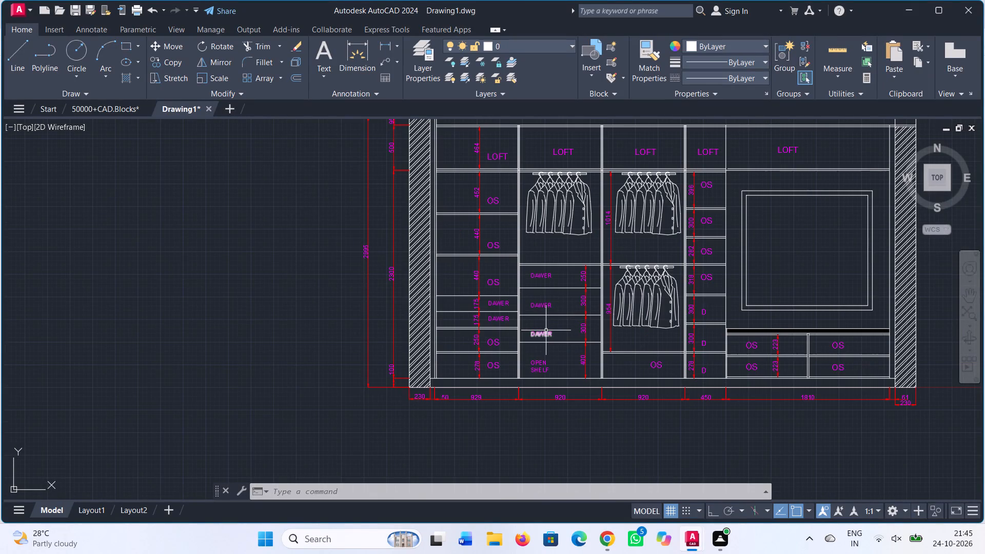
left_click(545, 330)
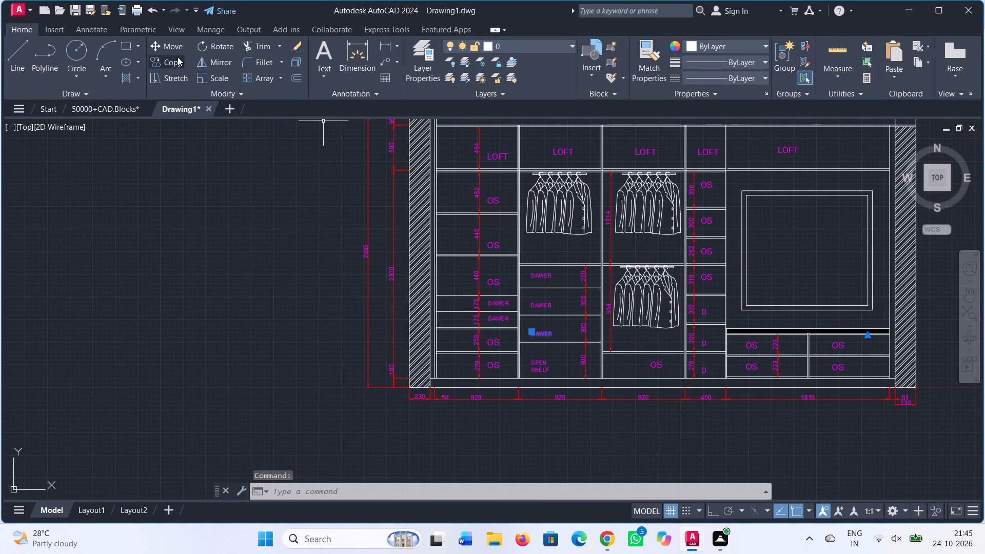
left_click(174, 60)
scroll(537, 337, "up", 1)
left_click(531, 338)
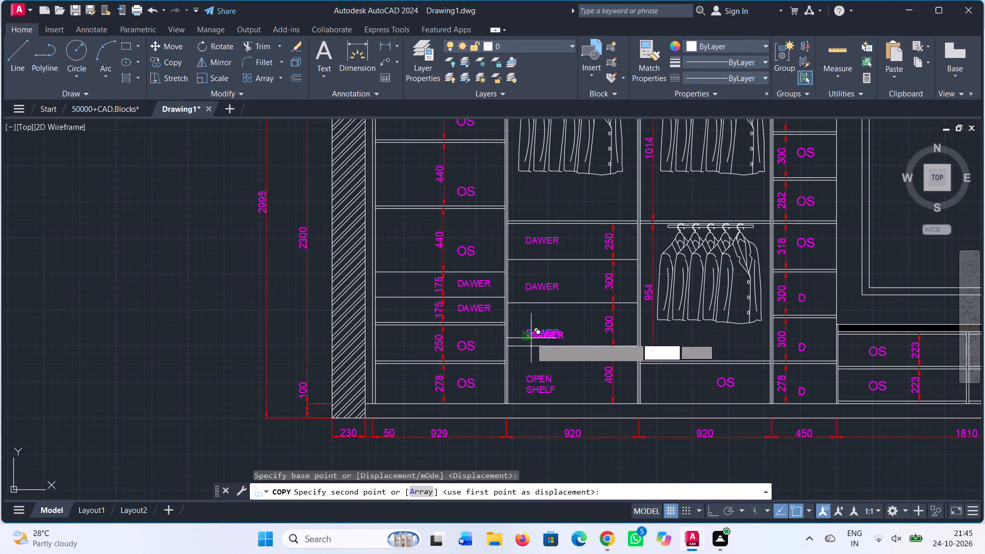
scroll(616, 367, "down", 1)
middle_click_drag(665, 382, 534, 252)
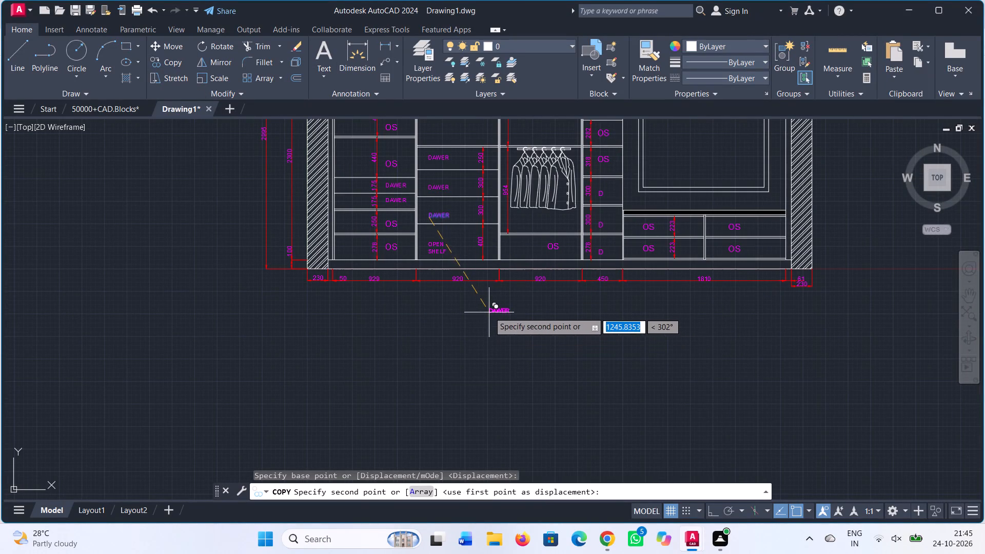
left_click(499, 312)
key("Escape")
key("Escape")
Change the text of the copied label below the elevation to ELEVATION WITHOUT SHUTTER.
double_click(511, 309)
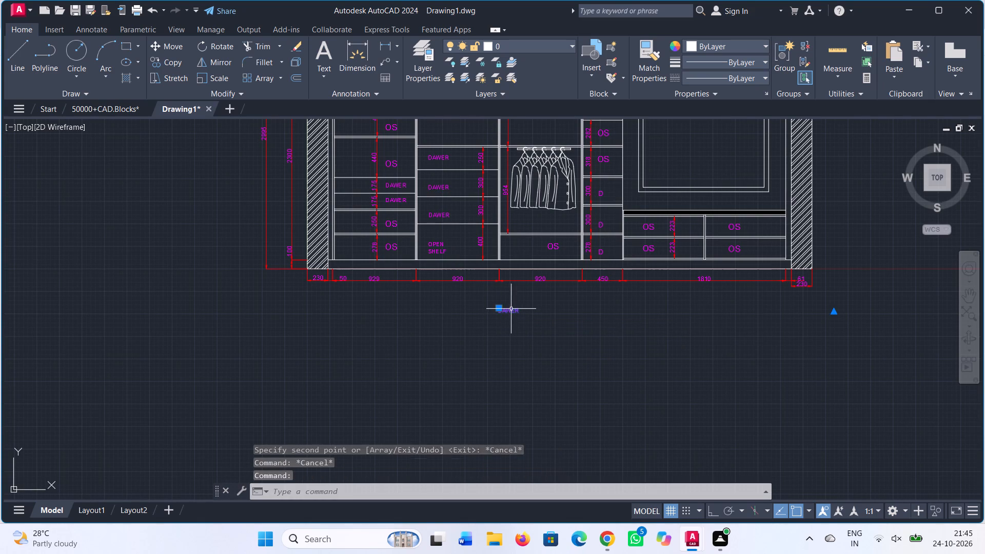
scroll(517, 315, "up", 2)
double_click(508, 304)
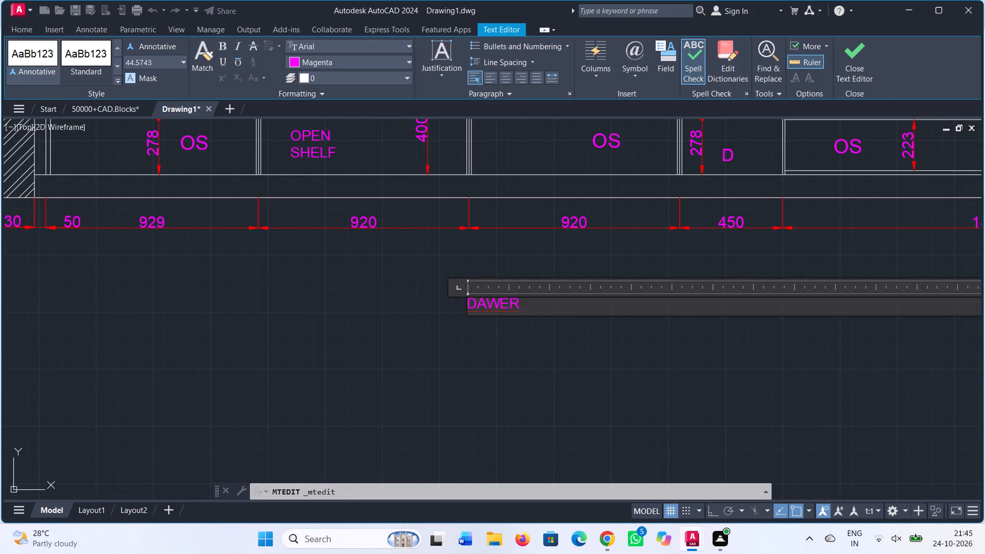
left_click(531, 308)
key("BackSpace")
key("BackSpace")
key("BackSpace")
key("BackSpace")
key("BackSpace")
key("BackSpace")
key("BackSpace")
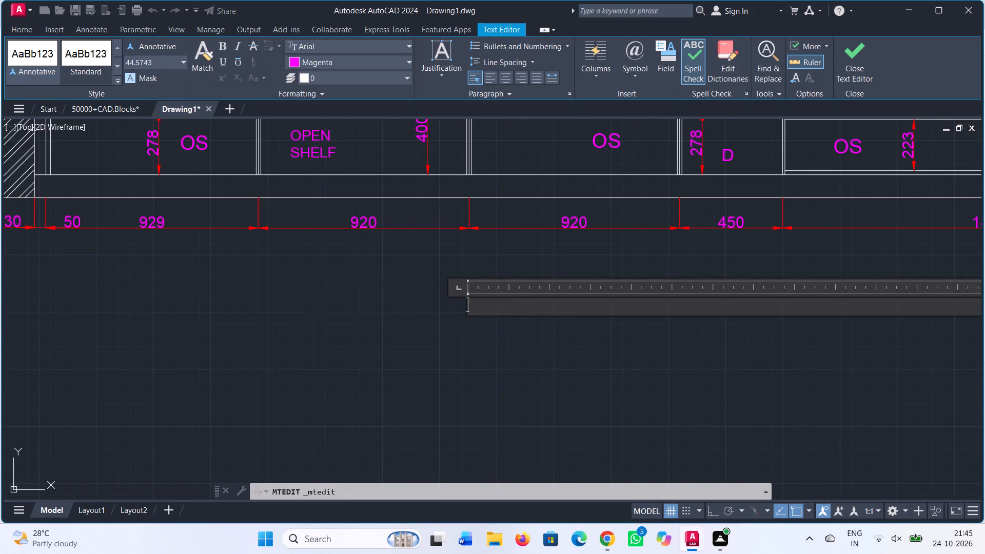
type("EL")
type("EVATION")
key("space")
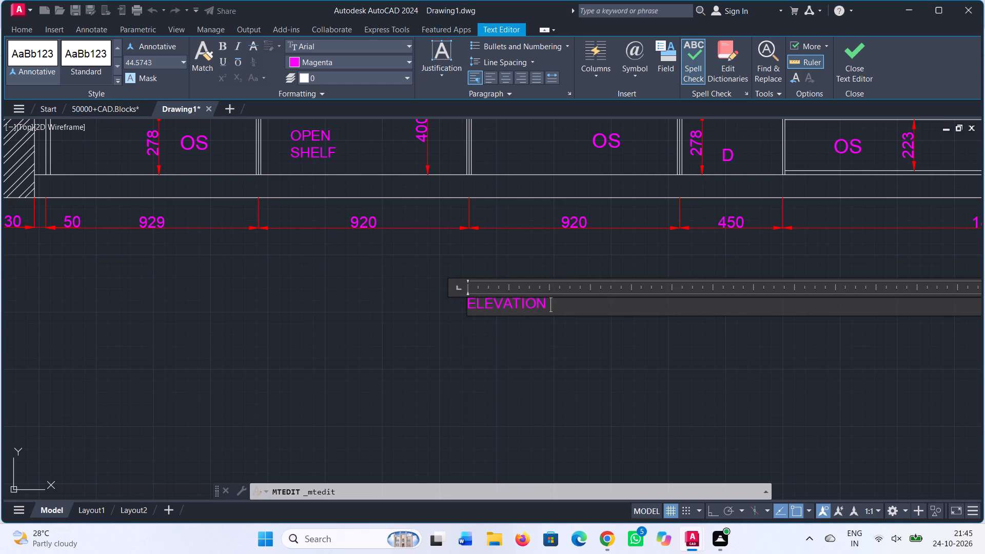
type("WI")
type("THOI")
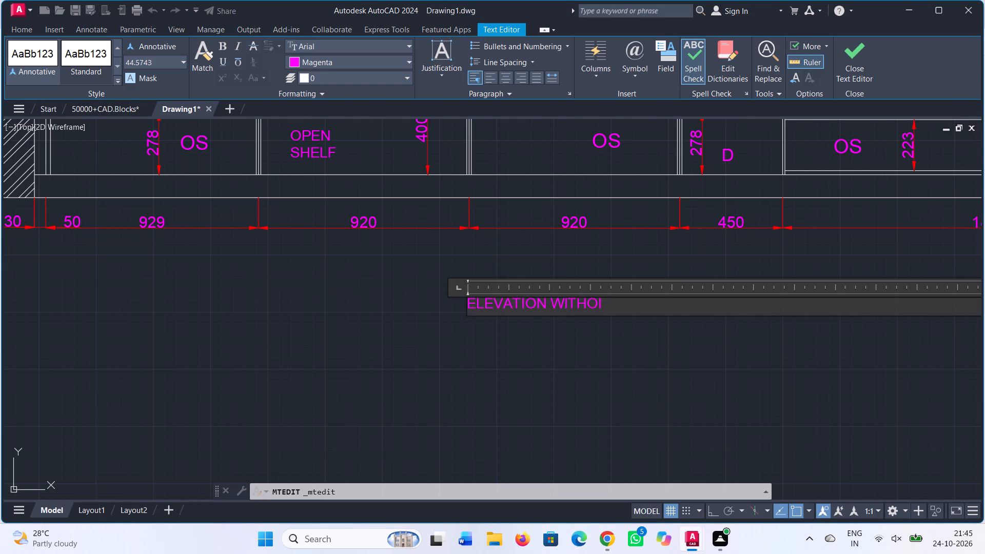
key("BackSpace")
type("UT")
key("space")
type("SHU")
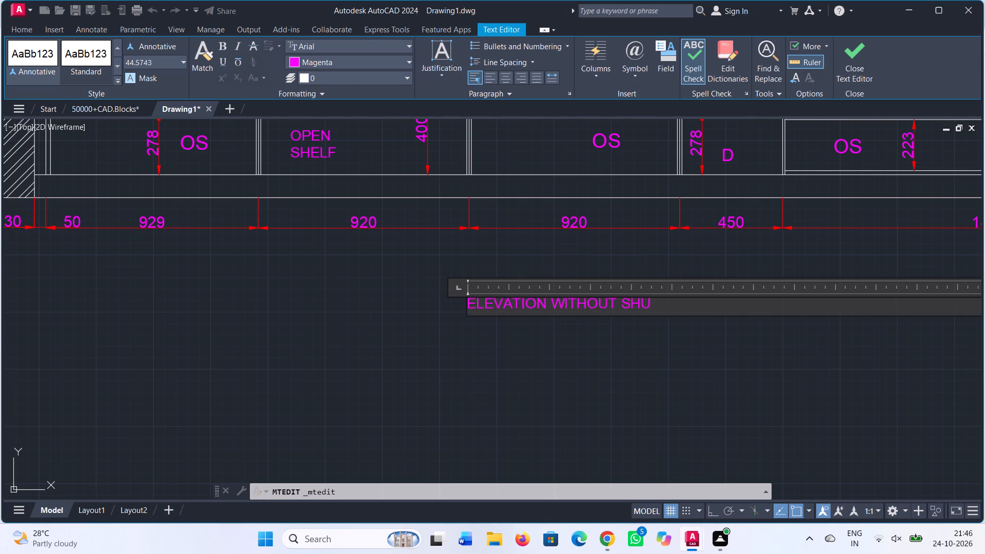
type("TTER")
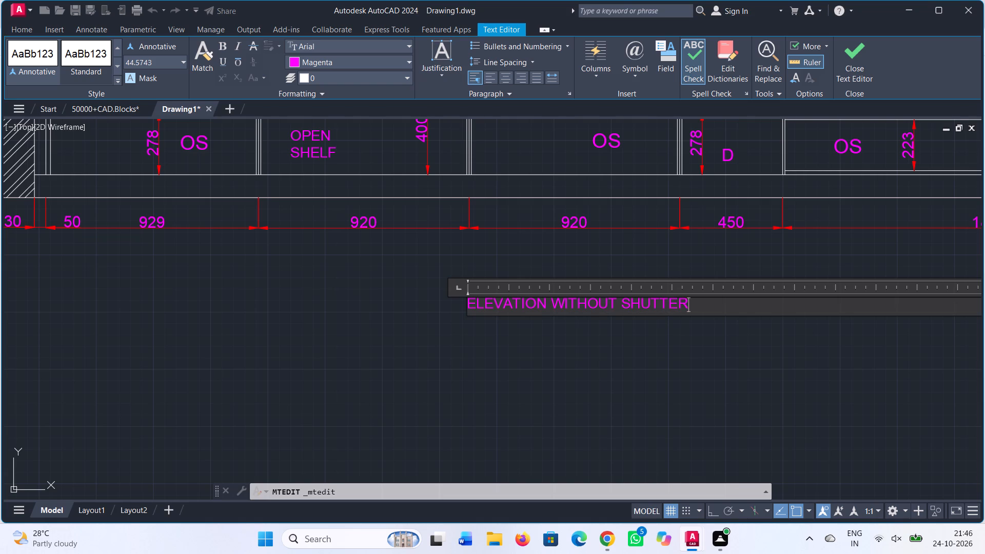
left_click(741, 375)
Scale up the ELEVATION WITHOUT SHUTTER title from its left end to a text height of about 61.
scroll(666, 343, "down", 1)
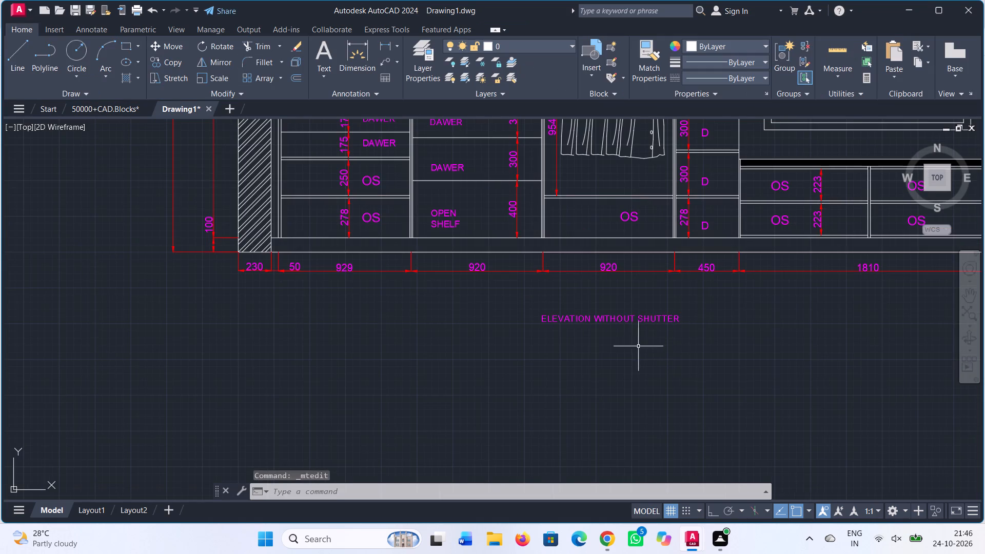
scroll(624, 351, "down", 1)
middle_click_drag(640, 358, 587, 360)
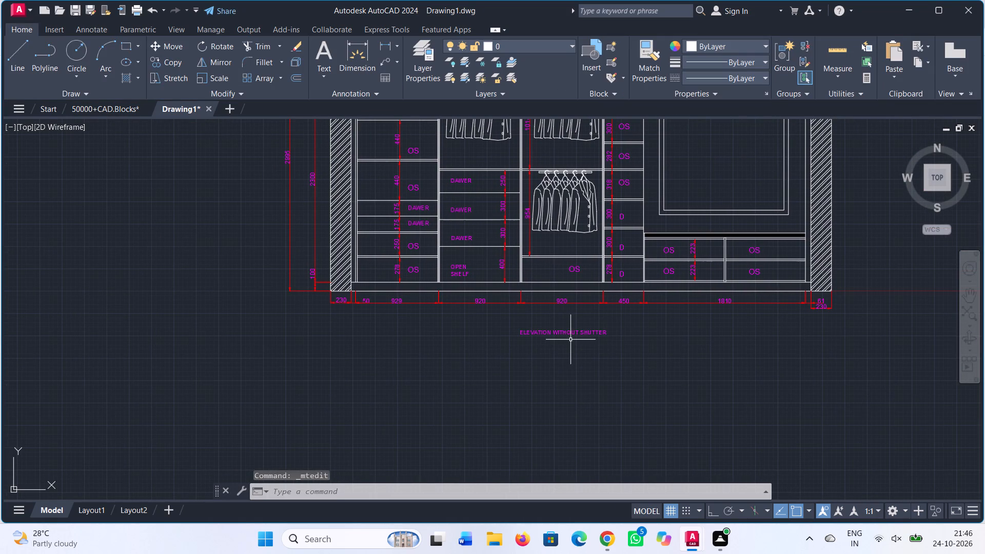
left_click(563, 334)
type("SC")
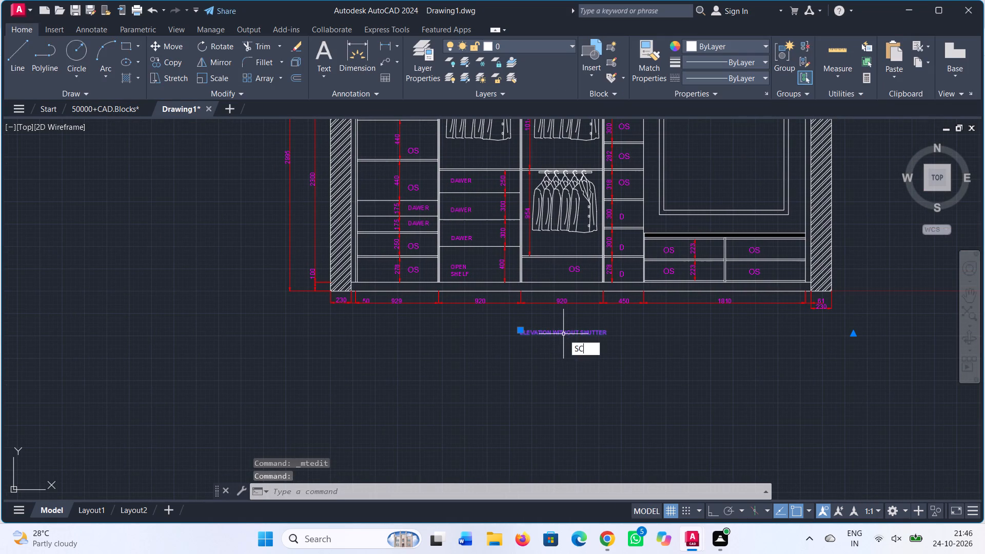
key("Return")
left_click(559, 335)
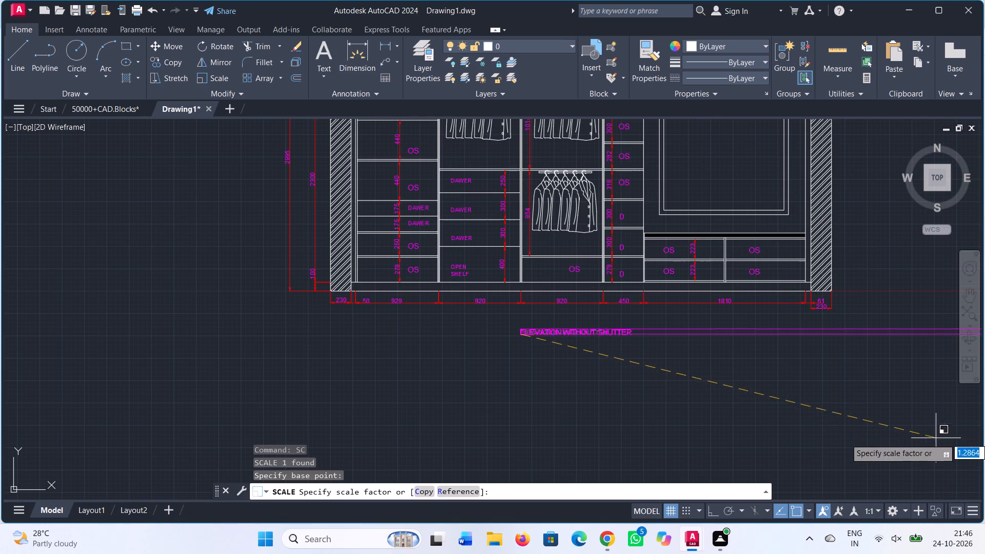
left_click(962, 443)
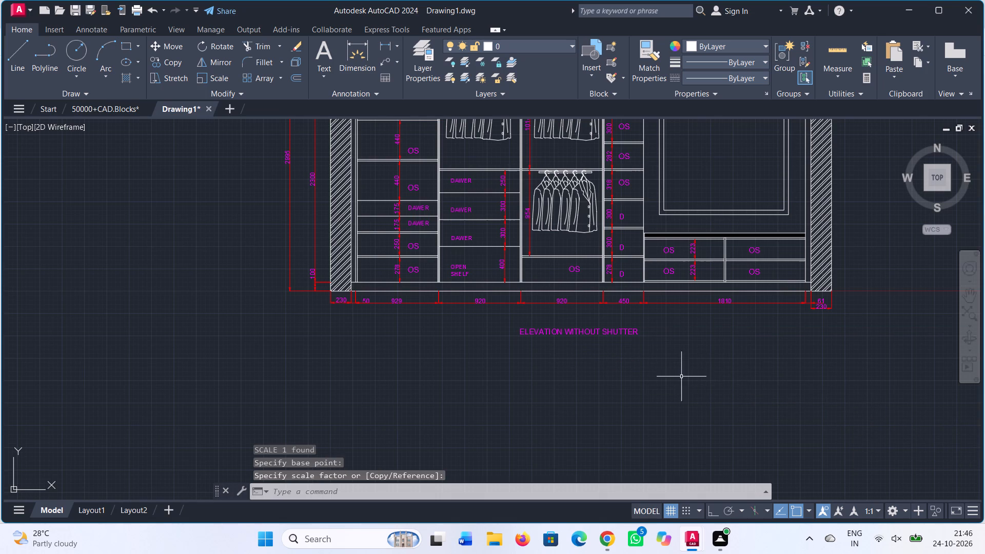
Move the ELEVATION WITHOUT SHUTTER title slightly up, closer to the bottom dimension line below the third bay.
middle_click_drag(680, 379, 764, 430)
scroll(746, 415, "down", 1)
middle_click_drag(736, 415, 682, 411)
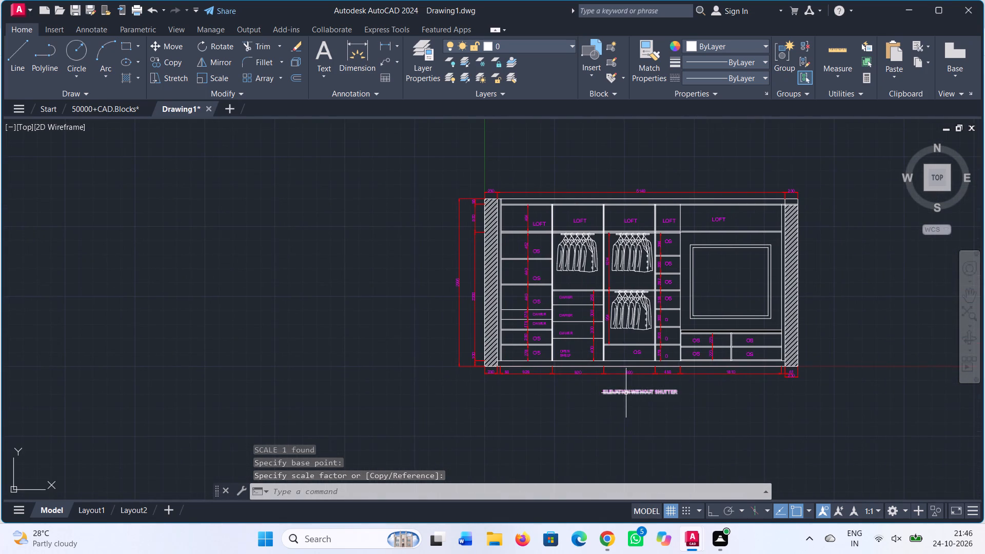
scroll(626, 393, "up", 1)
left_click(625, 392)
key("m")
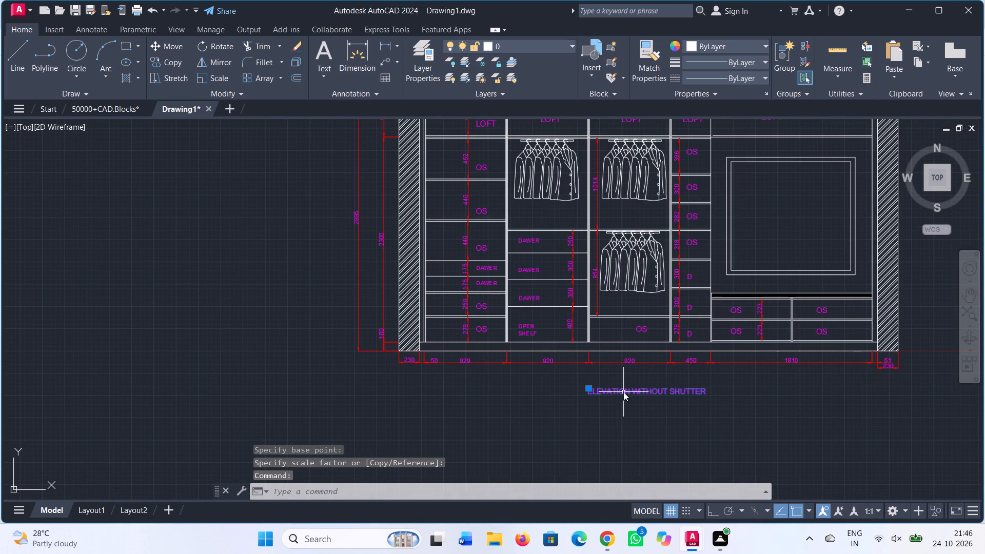
key("Return")
scroll(620, 396, "up", 1)
left_click(625, 391)
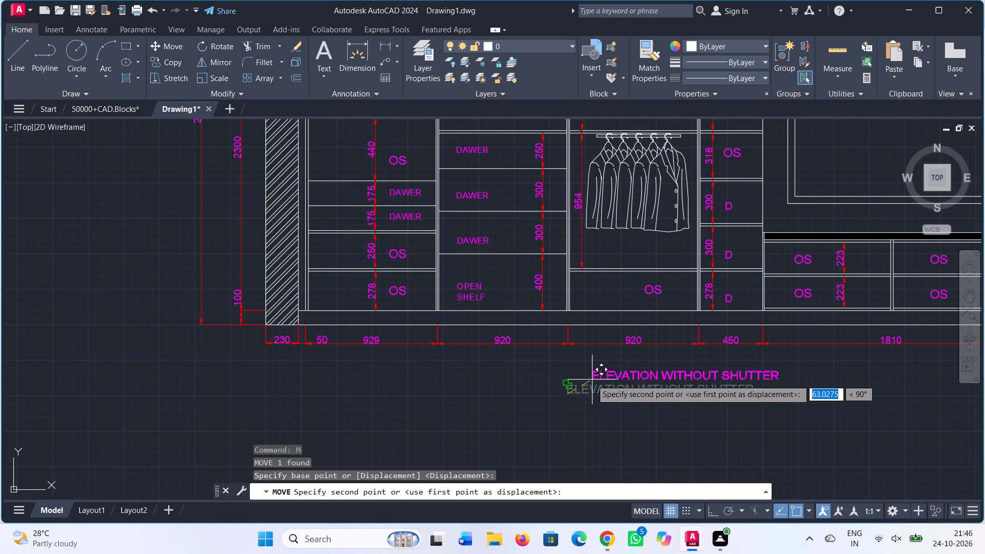
left_click(573, 379)
Underline the entire ELEVATION WITHOUT SHUTTER title text.
scroll(685, 399, "down", 1)
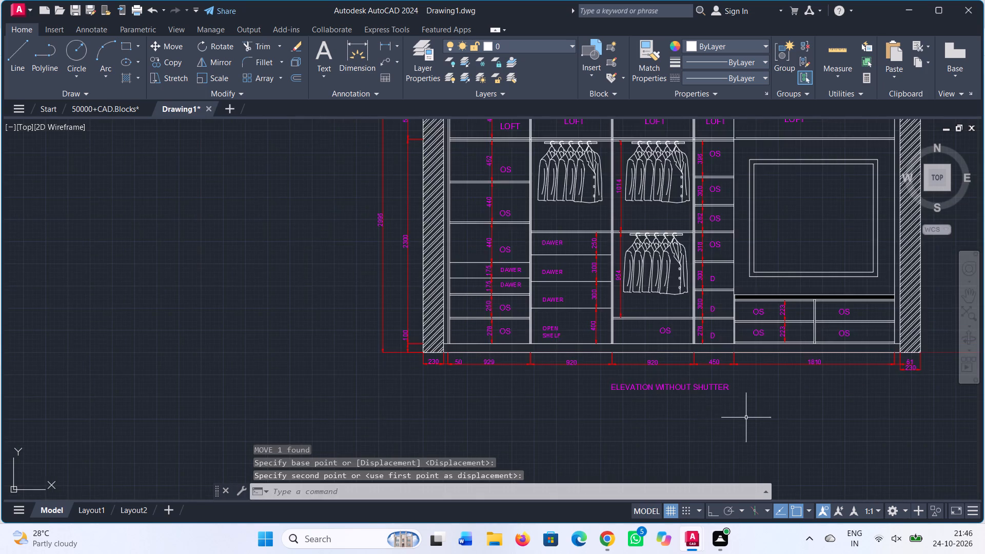
scroll(756, 420, "down", 1)
middle_click_drag(756, 426, 670, 422)
scroll(670, 420, "up", 1)
middle_click_drag(672, 414, 677, 440)
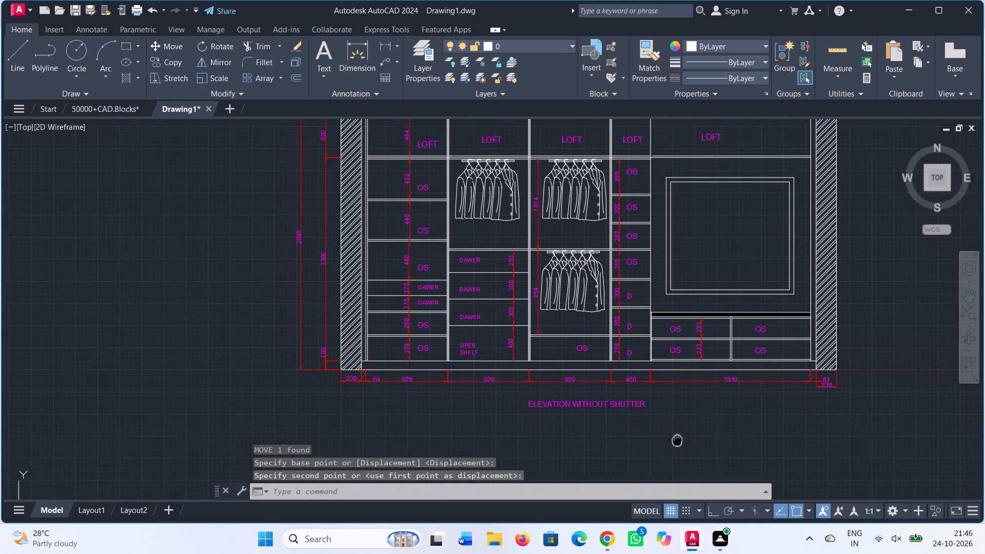
middle_click_drag(677, 440, 679, 458)
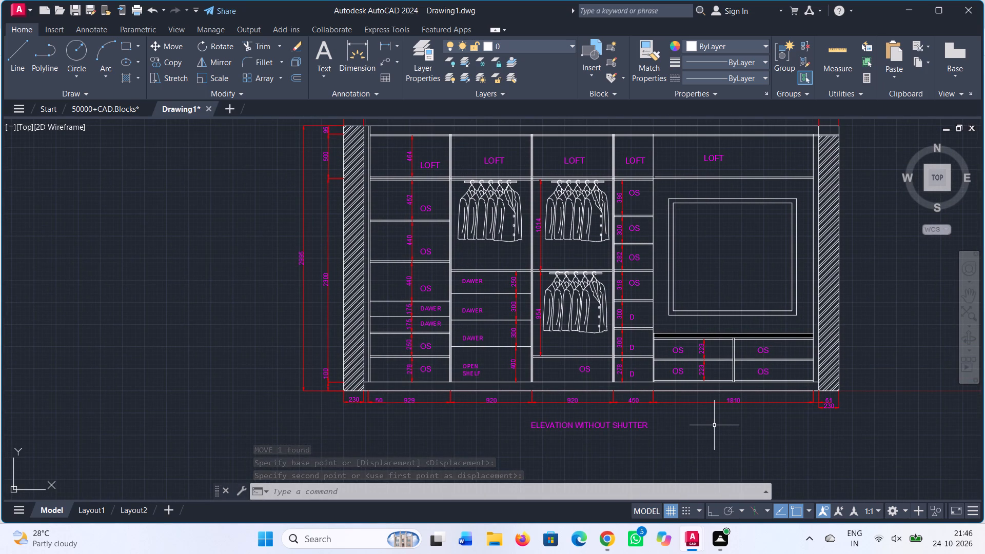
left_click(593, 424)
scroll(593, 425, "up", 3)
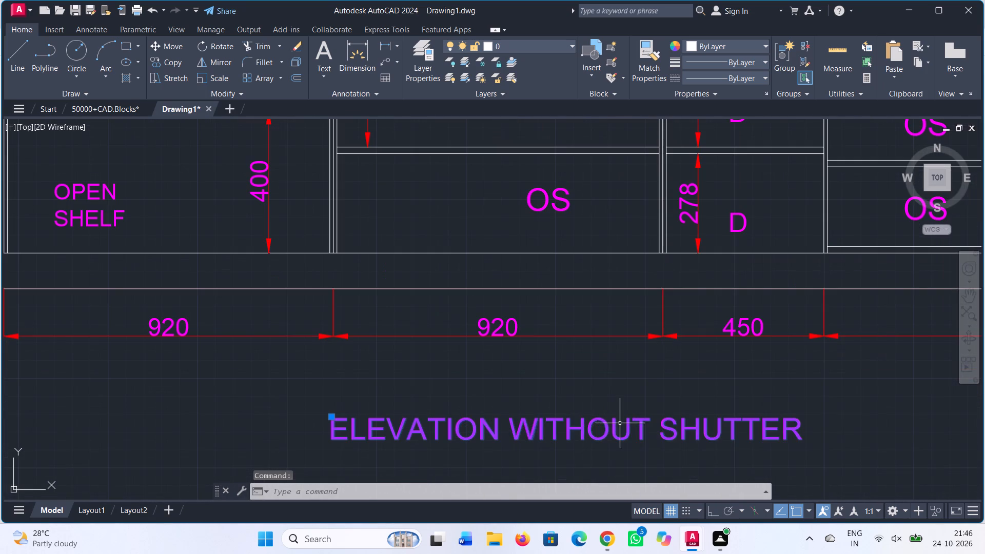
double_click(622, 424)
left_click(687, 435)
double_click(689, 434)
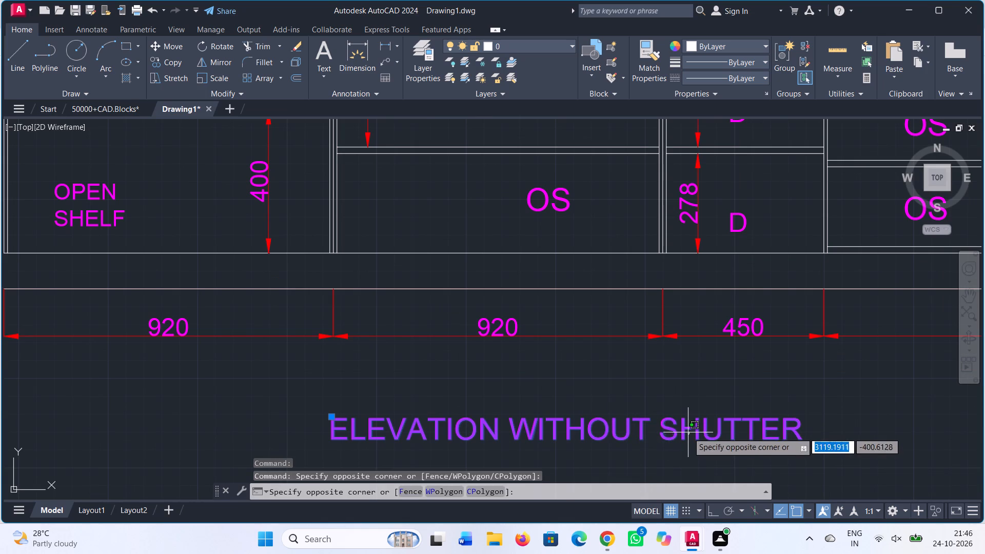
double_click(681, 428)
left_click_drag(817, 439, 476, 431)
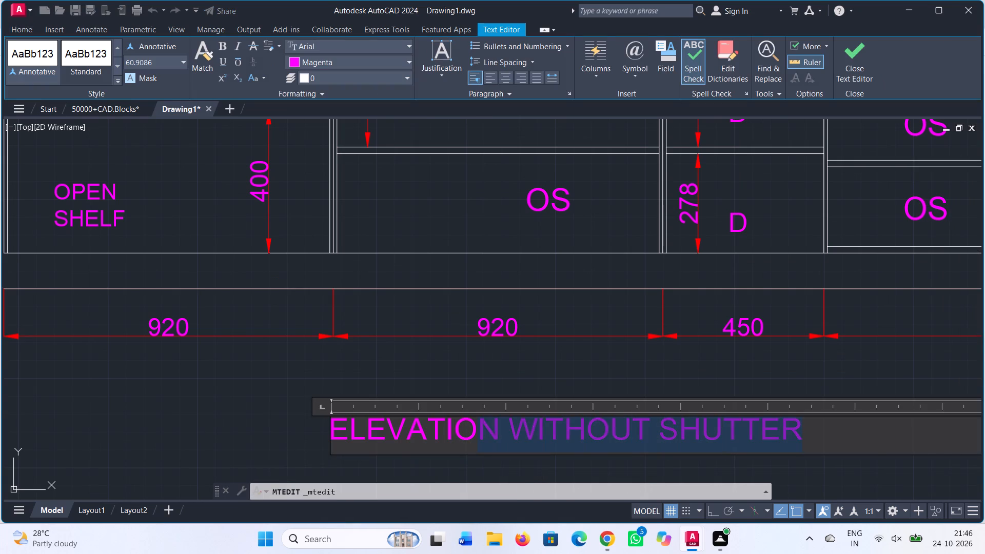
left_click_drag(476, 431, 327, 439)
left_click(223, 63)
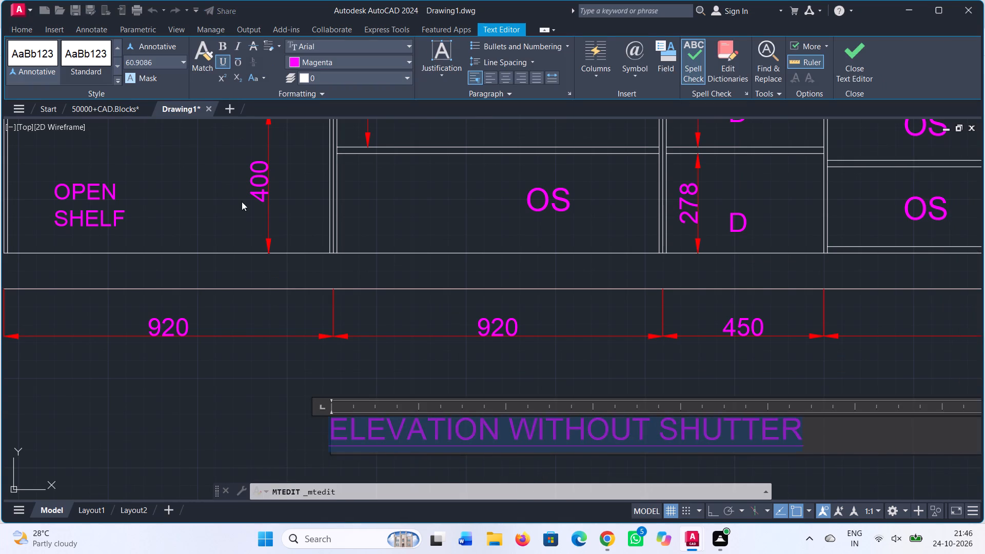
left_click(284, 376)
Review the complete wardrobe elevation with its dimensions, labels and title.
scroll(412, 407, "down", 3)
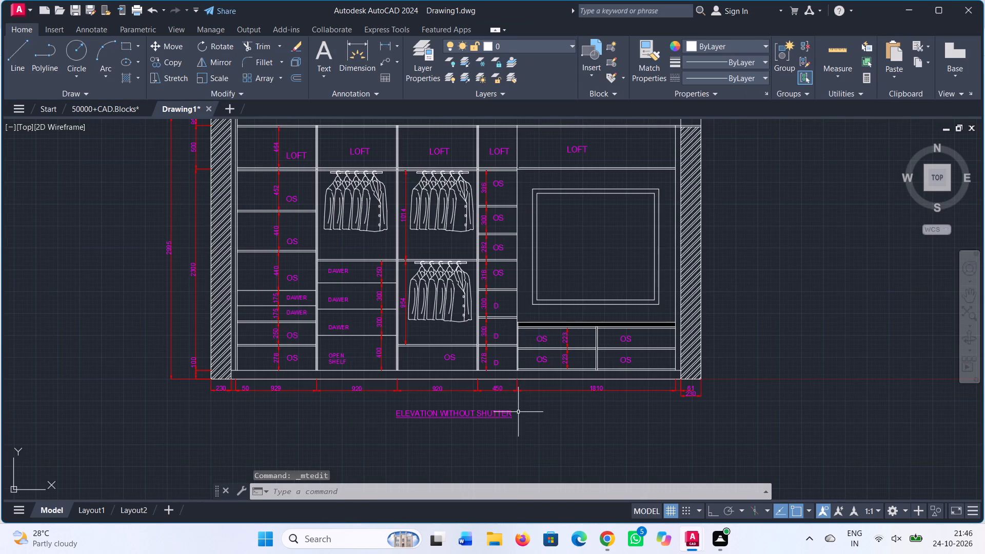
scroll(523, 423, "down", 1)
middle_click_drag(525, 422, 599, 436)
scroll(742, 420, "up", 2)
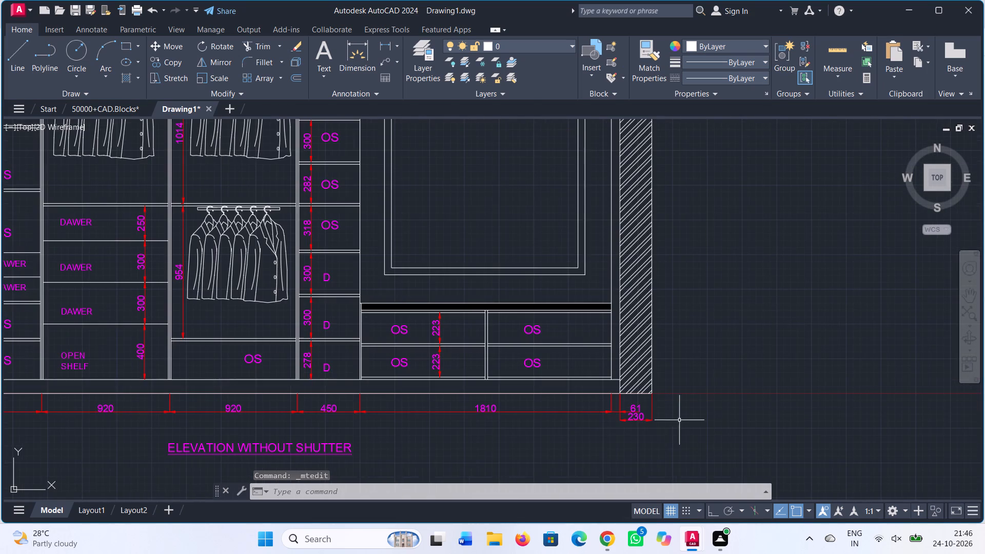
middle_click_drag(600, 439, 749, 380)
scroll(644, 393, "down", 1)
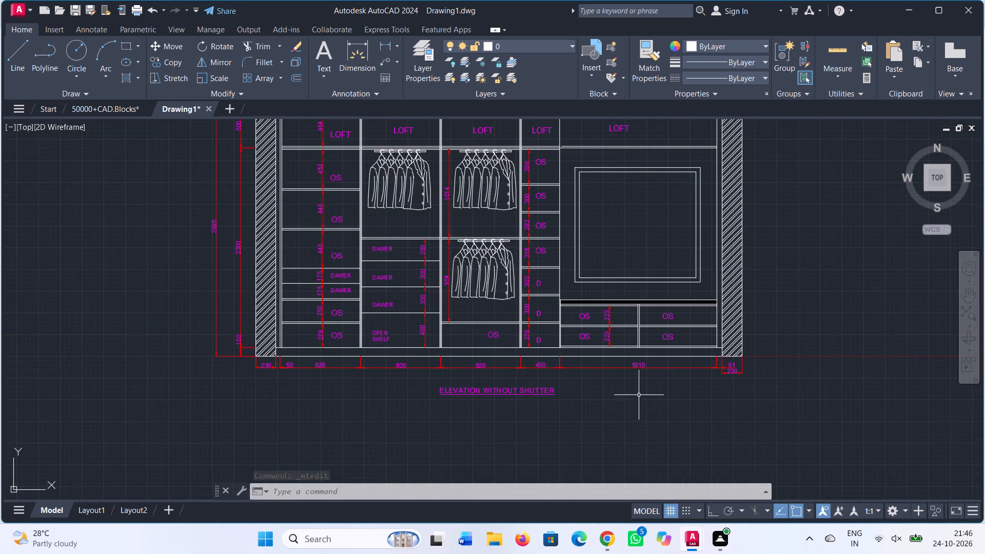
middle_click_drag(638, 395, 682, 465)
middle_click_drag(682, 462, 672, 438)
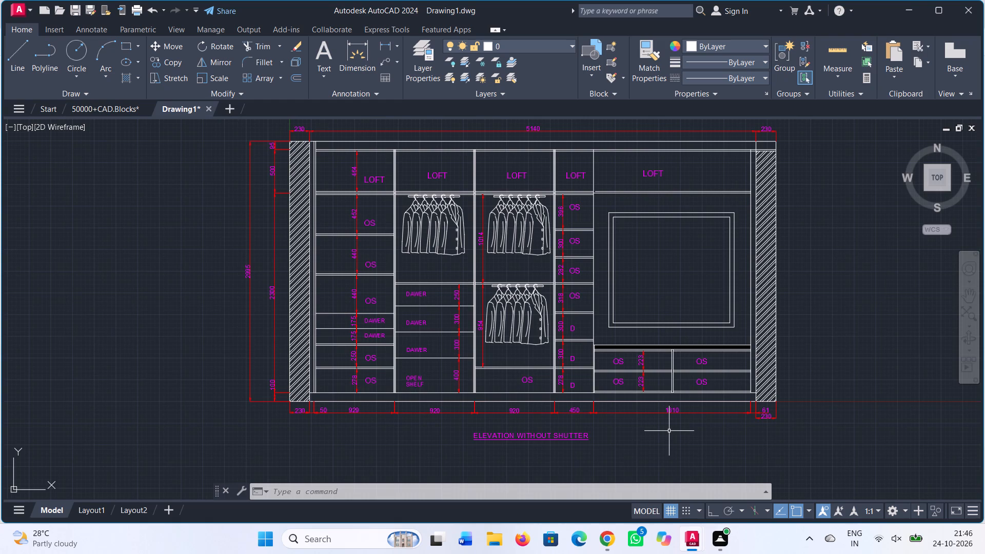
Save the drawing in the Downloads folder as "wardrobe without shutter" in AutoCAD 2018 Drawing (*.dwg) format.
key("ctrl+s")
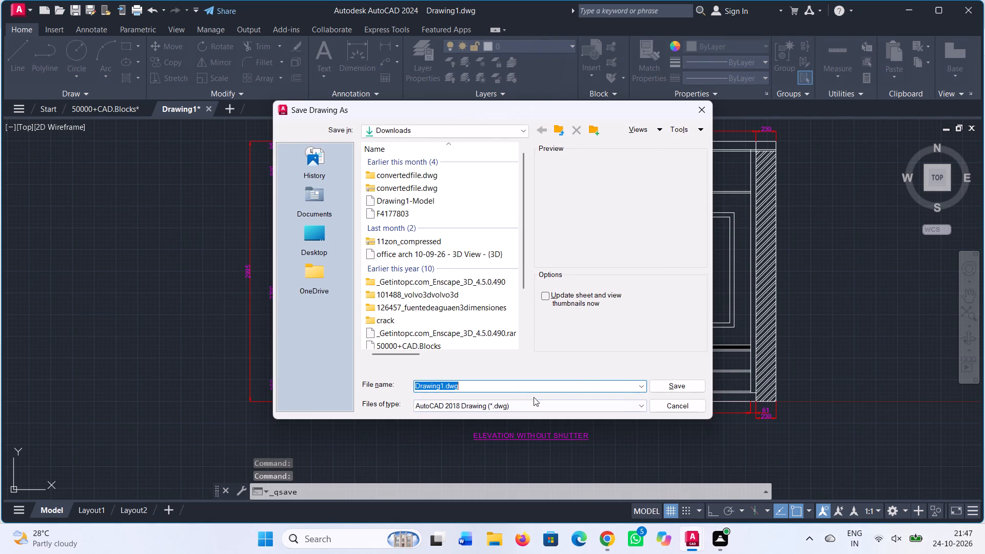
type("WAR")
key("BackSpace")
key("BackSpace")
key("BackSpace")
key("BackSpace")
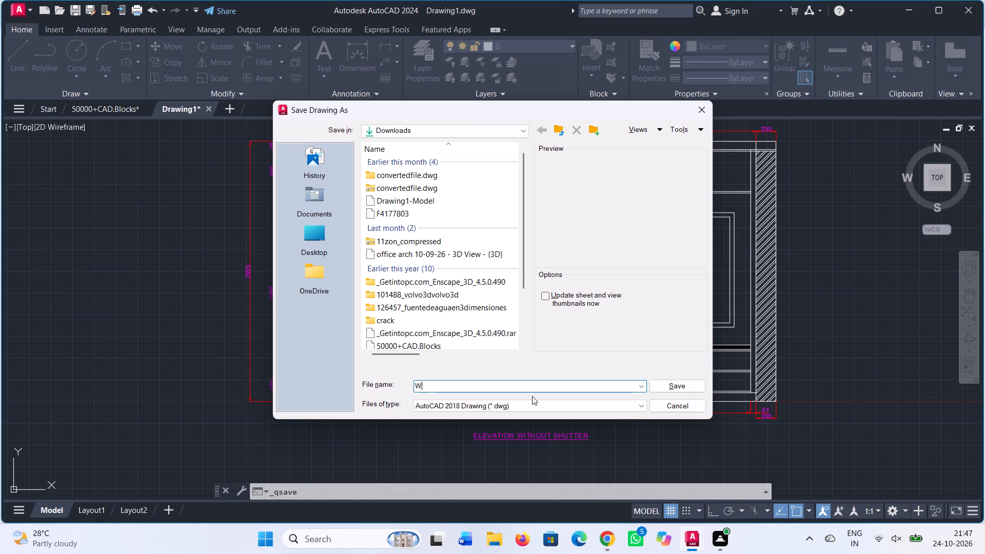
type("wardrobe")
key("space")
type("without")
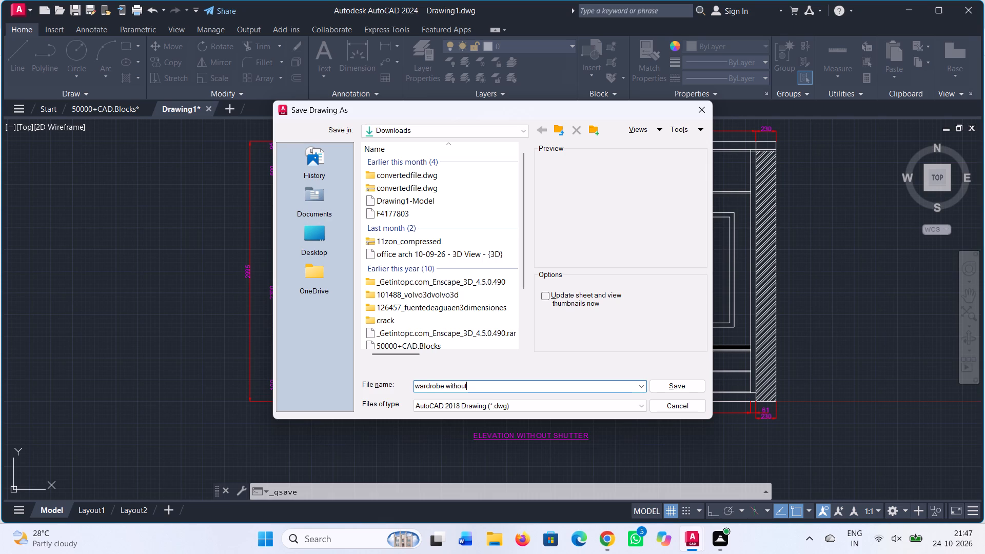
key("space")
type("shutter")
left_click(671, 388)
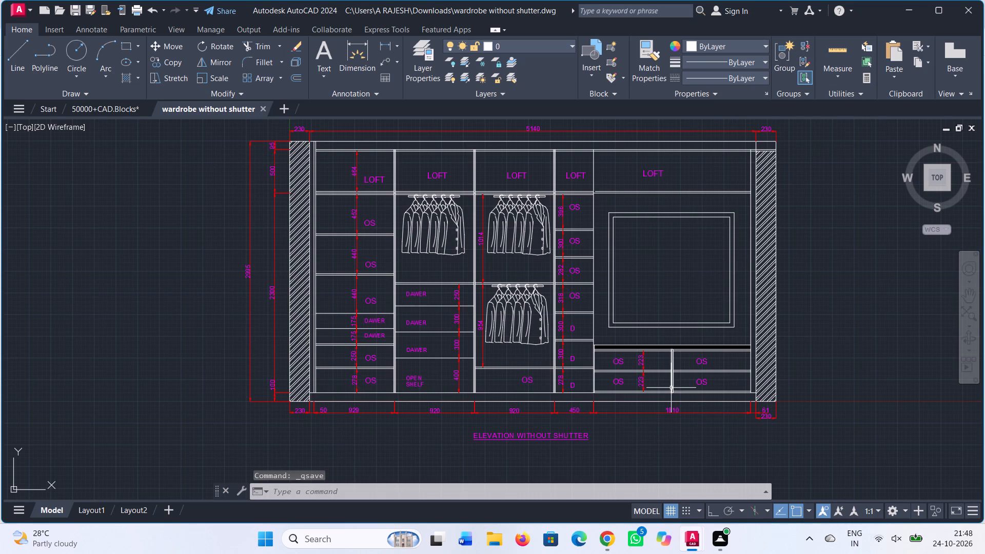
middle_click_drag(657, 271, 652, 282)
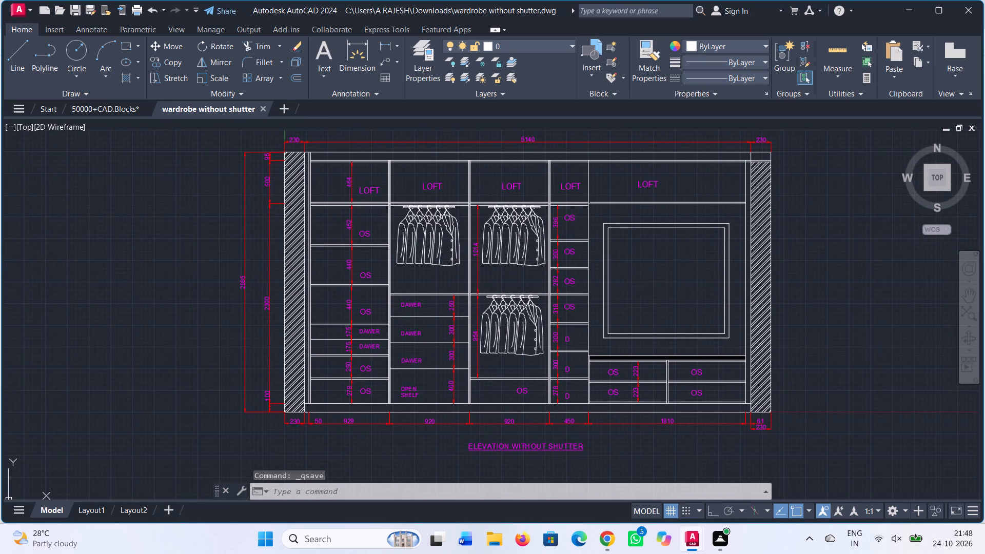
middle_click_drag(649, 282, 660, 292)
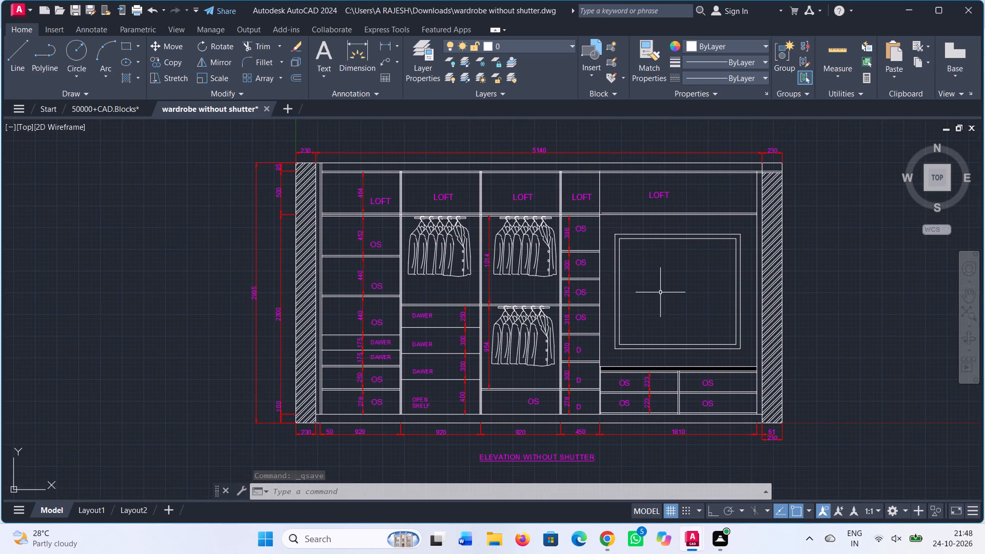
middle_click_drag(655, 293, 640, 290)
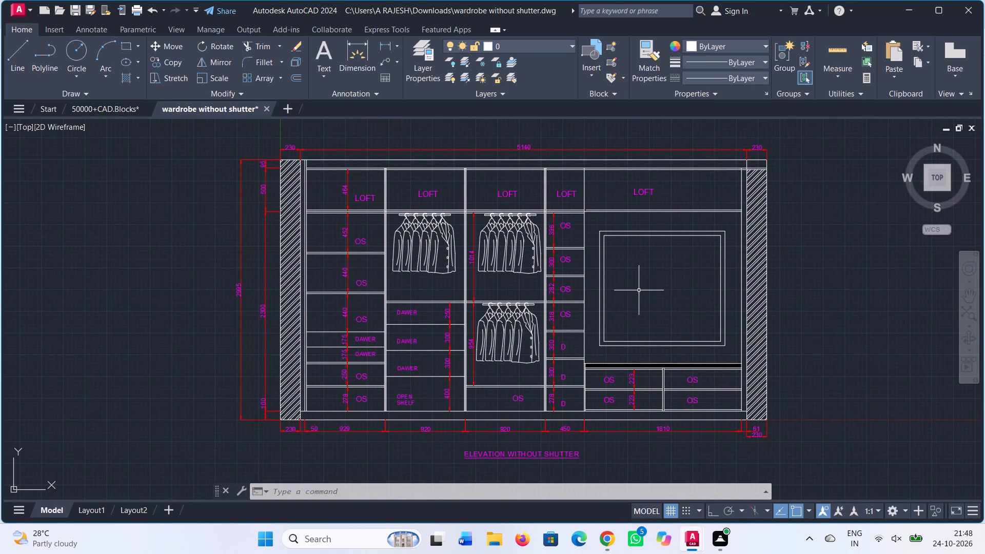
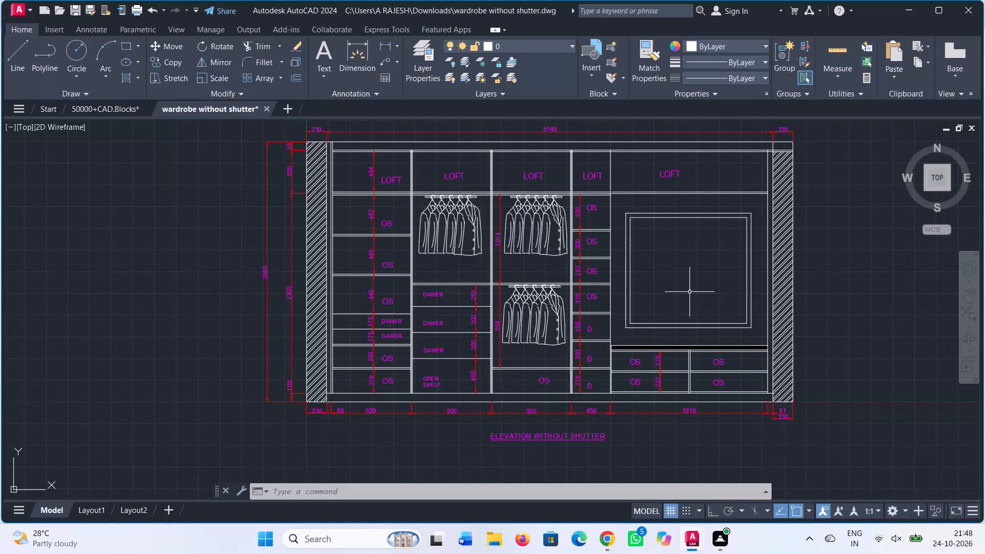
Review the finished wardrobe elevation, checking the hanging bays, drawers, shelf labels, dimensions and underlined title.
middle_click_drag(683, 293, 673, 301)
middle_click_drag(664, 301, 633, 305)
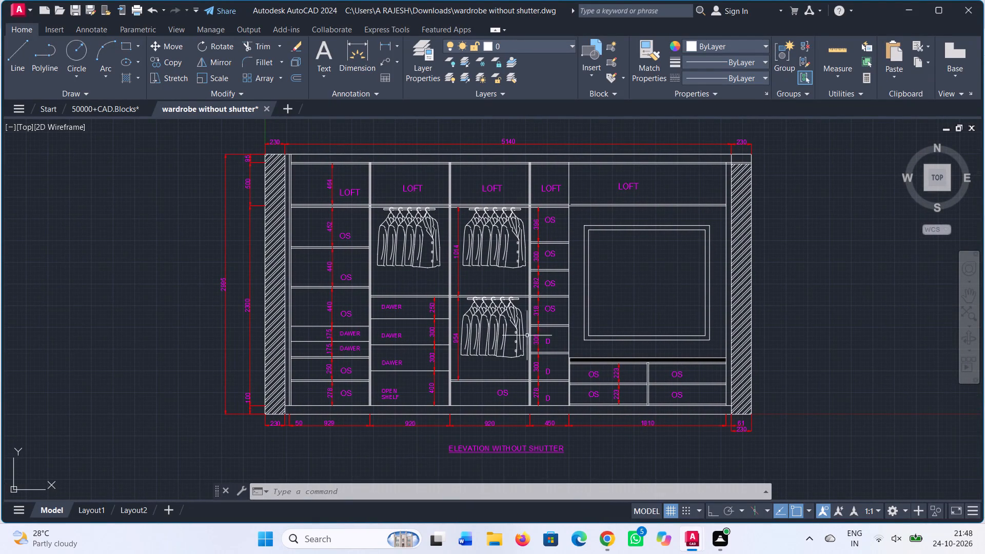
scroll(472, 347, "up", 3)
scroll(460, 366, "down", 2)
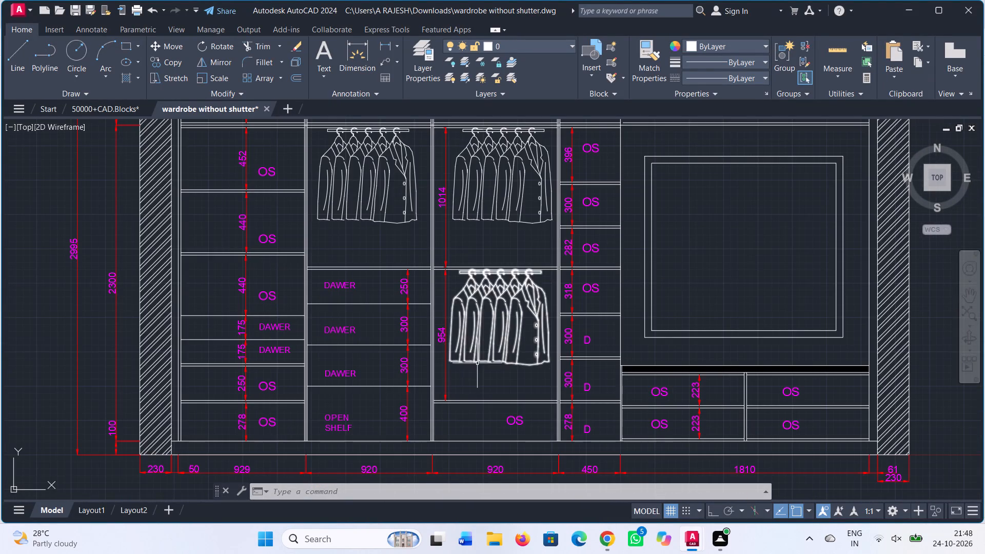
scroll(484, 382, "down", 1)
middle_click_drag(495, 383, 497, 383)
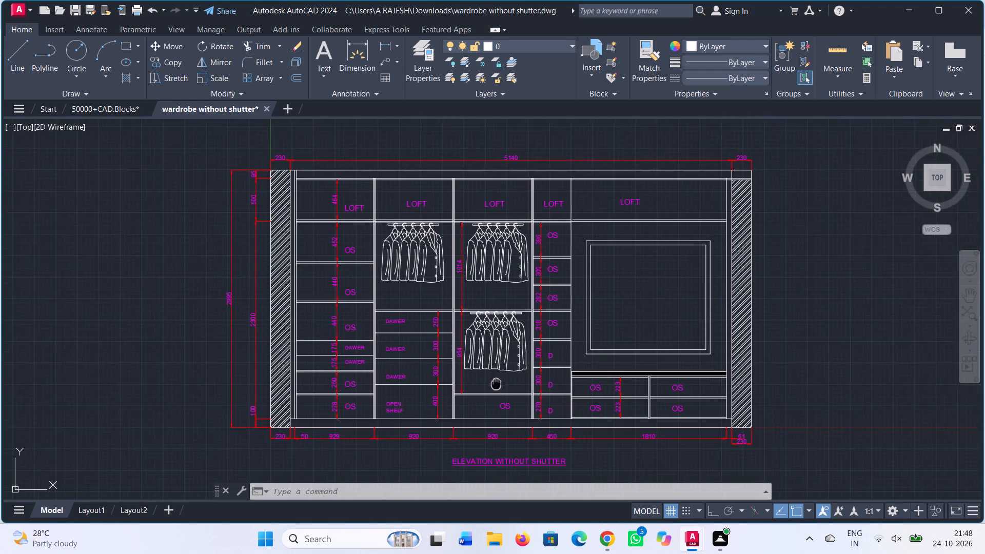
middle_click_drag(497, 383, 533, 380)
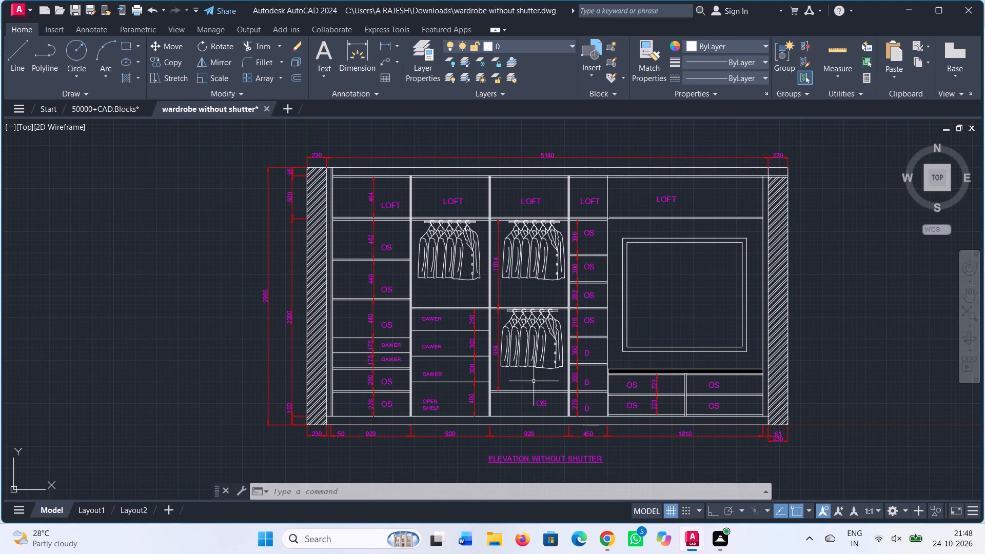
middle_click_drag(532, 380, 521, 375)
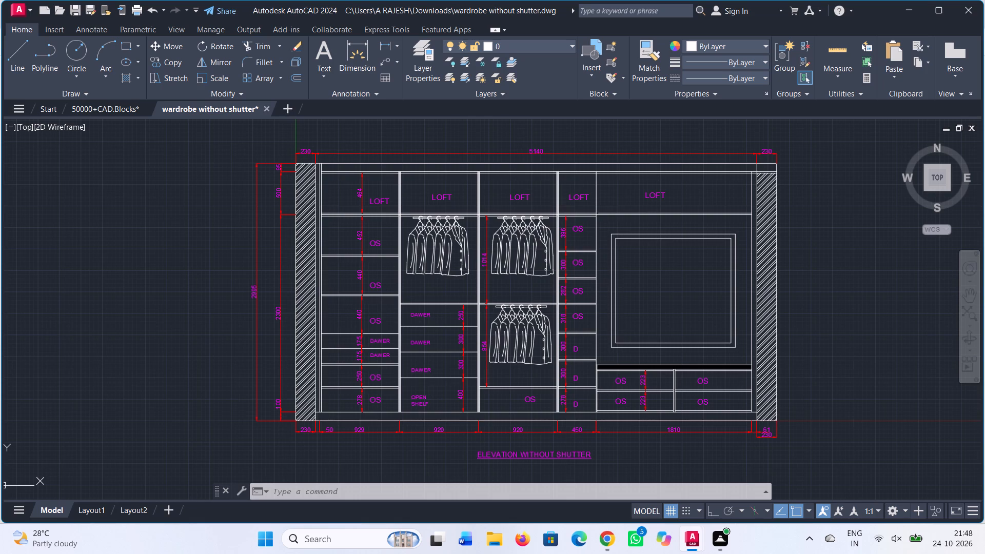
middle_click_drag(626, 299, 614, 303)
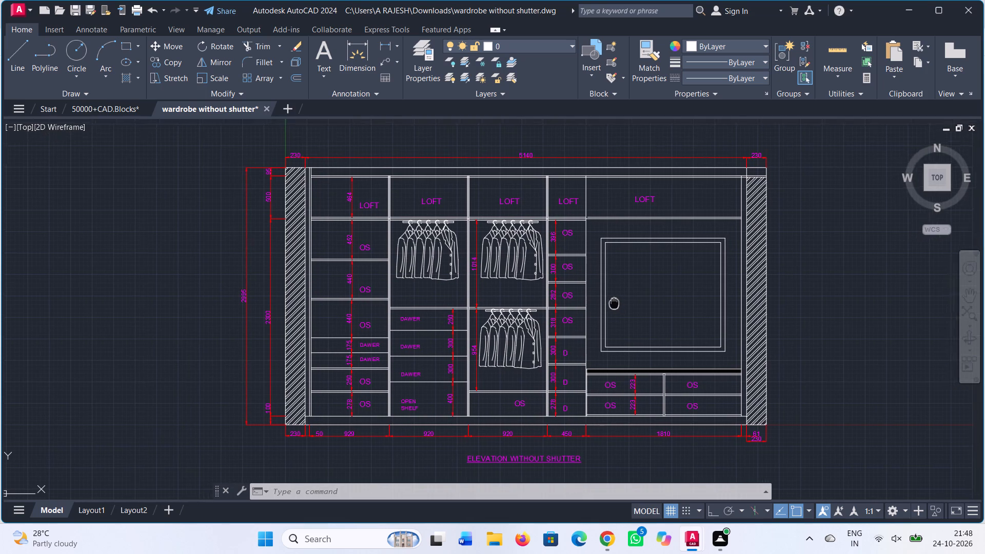
middle_click_drag(614, 303, 609, 303)
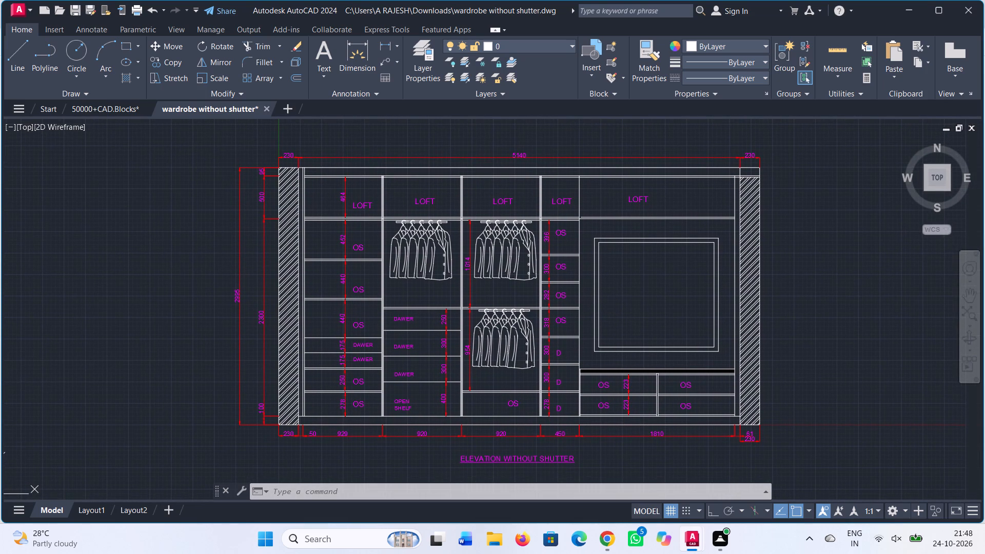
middle_click_drag(626, 311, 655, 311)
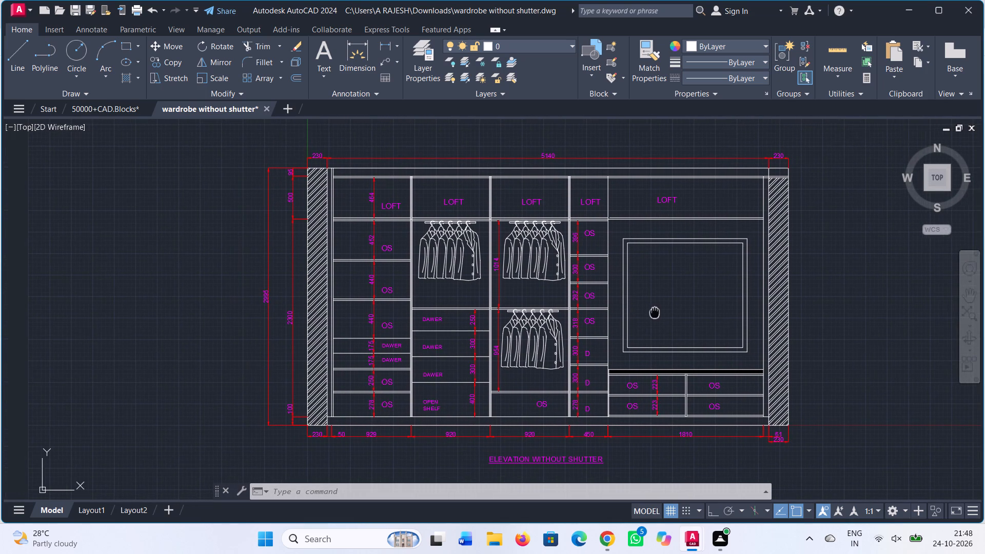
middle_click_drag(654, 312, 602, 306)
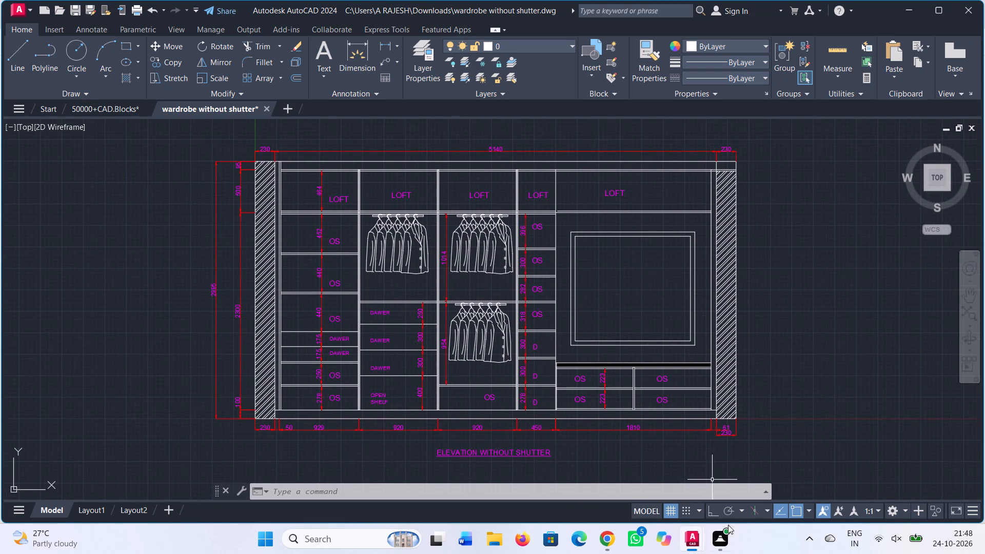
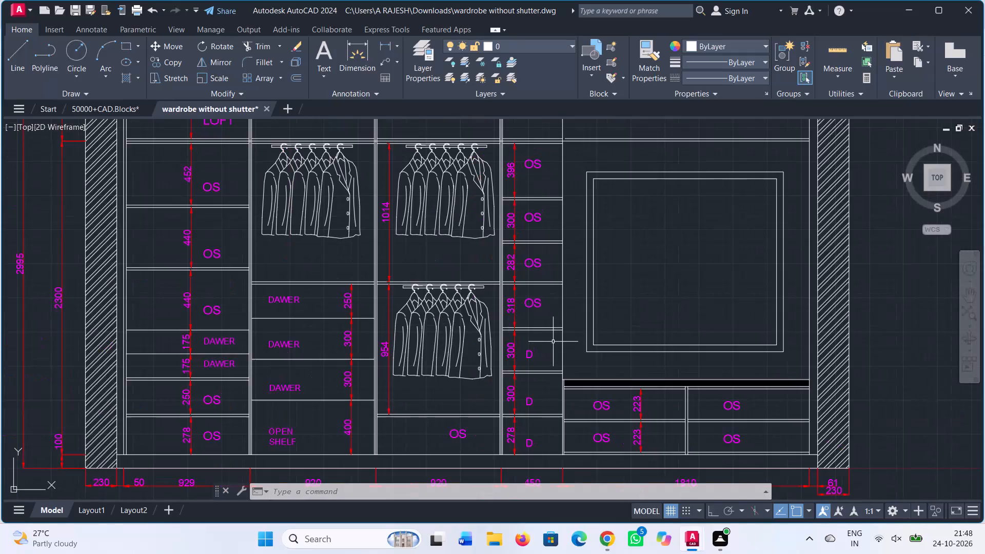
Check the wardrobe elevation from the shelf bays to the full outline, including both end walls and the title.
middle_click_drag(616, 320, 647, 319)
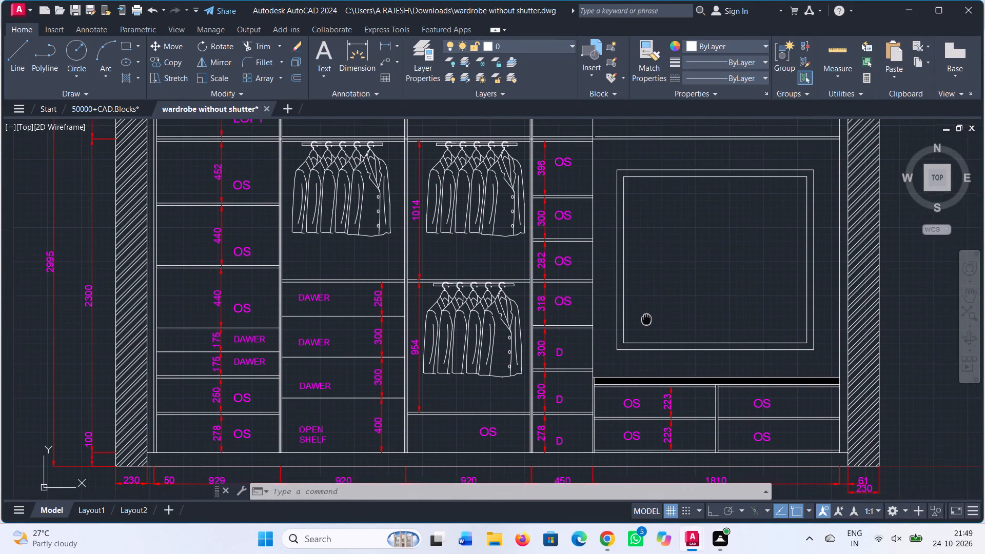
middle_click_drag(647, 319, 653, 320)
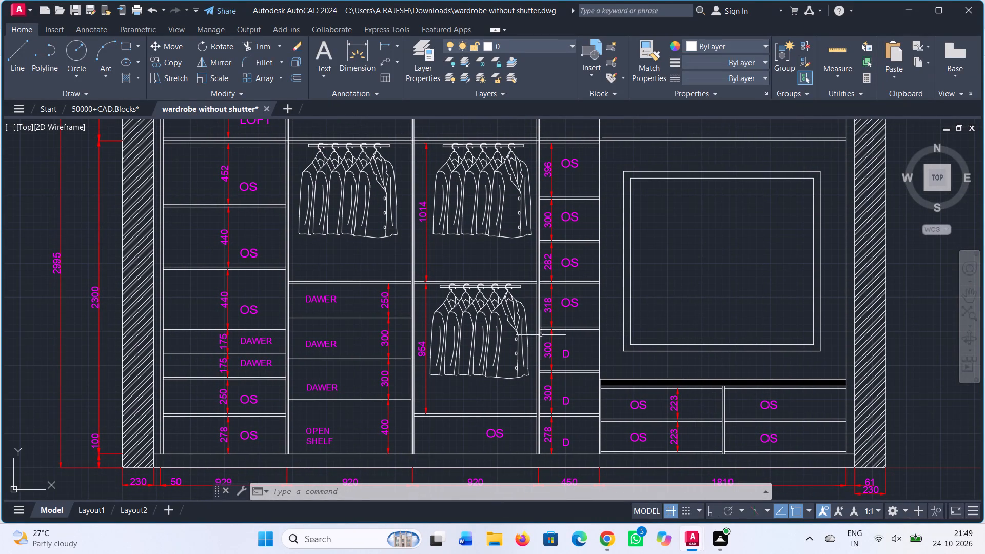
middle_click_drag(473, 261, 654, 309)
scroll(655, 309, "down", 1)
middle_click_drag(654, 309, 607, 307)
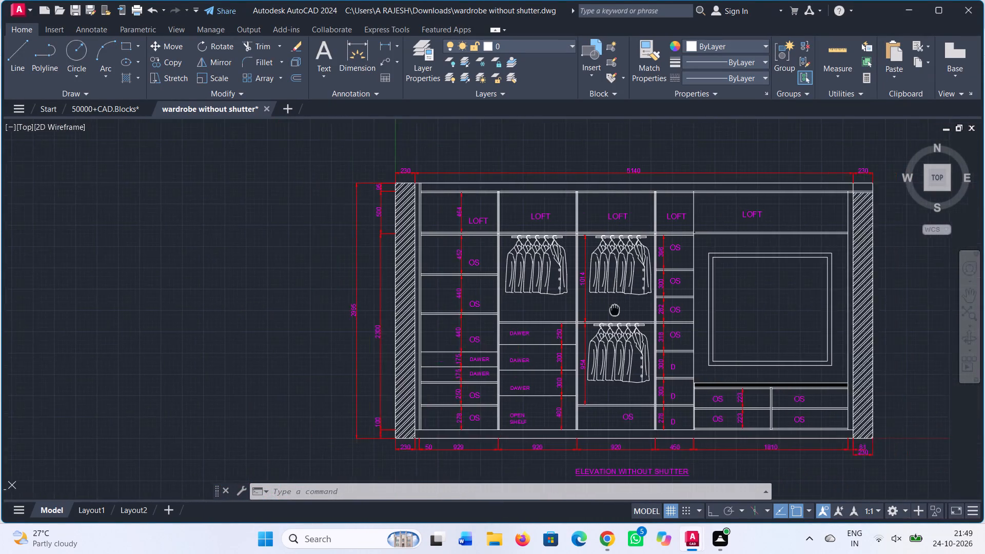
middle_click_drag(607, 307, 533, 295)
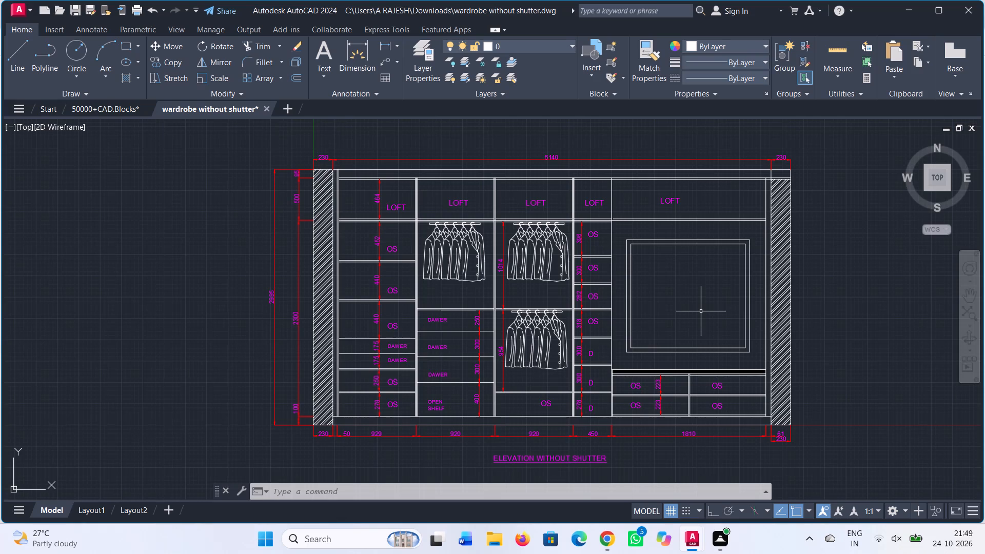
Trim the two horizontal lines crossing the top of the right end wall and remove that wall's existing hatch.
middle_click_drag(705, 312, 657, 321)
scroll(710, 234, "up", 2)
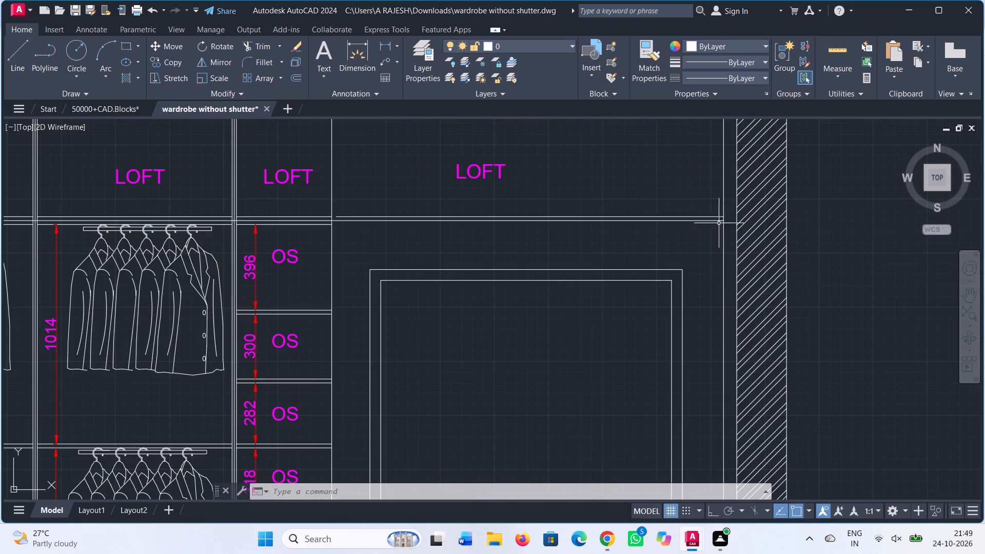
middle_click_drag(649, 188, 619, 359)
type("tr")
key("Return")
scroll(716, 272, "up", 2)
left_click(718, 302)
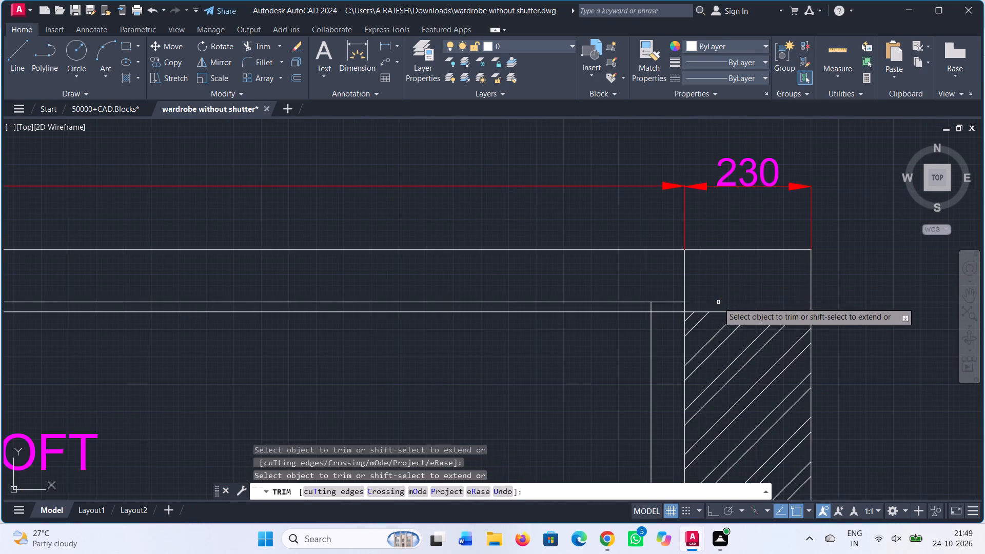
left_click(721, 312)
left_click(731, 323)
Inspect the right wall's base, the left wall's top and the whole elevation for leftover lines, and end the trimming.
scroll(735, 321, "down", 3)
middle_click_drag(736, 324, 734, 313)
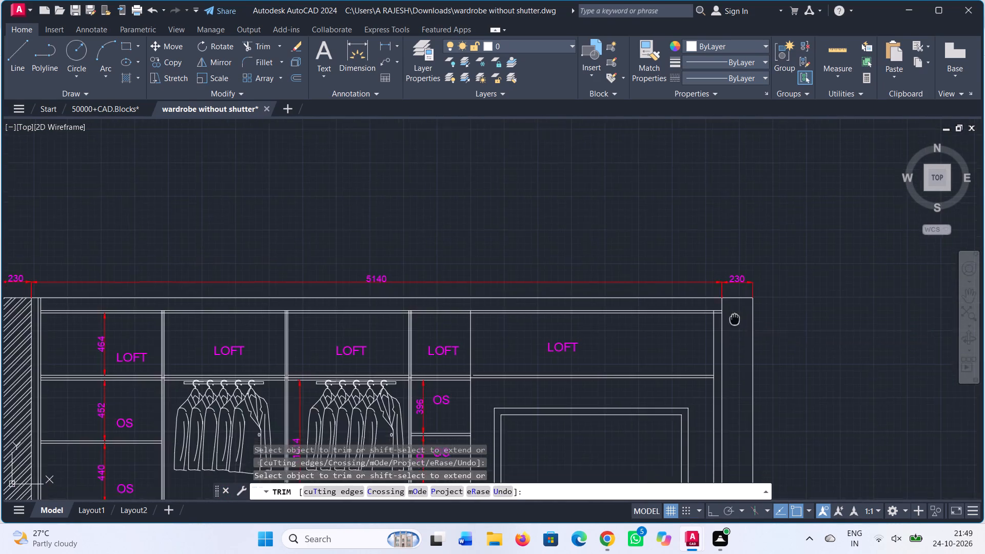
middle_click_drag(734, 313, 704, 155)
middle_click_drag(708, 401, 717, 274)
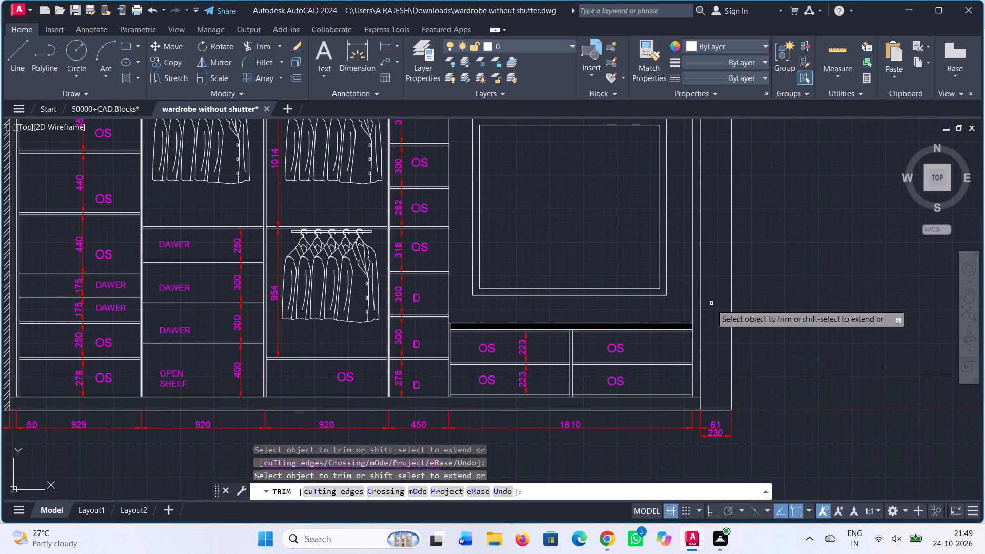
middle_click_drag(126, 444, 673, 523)
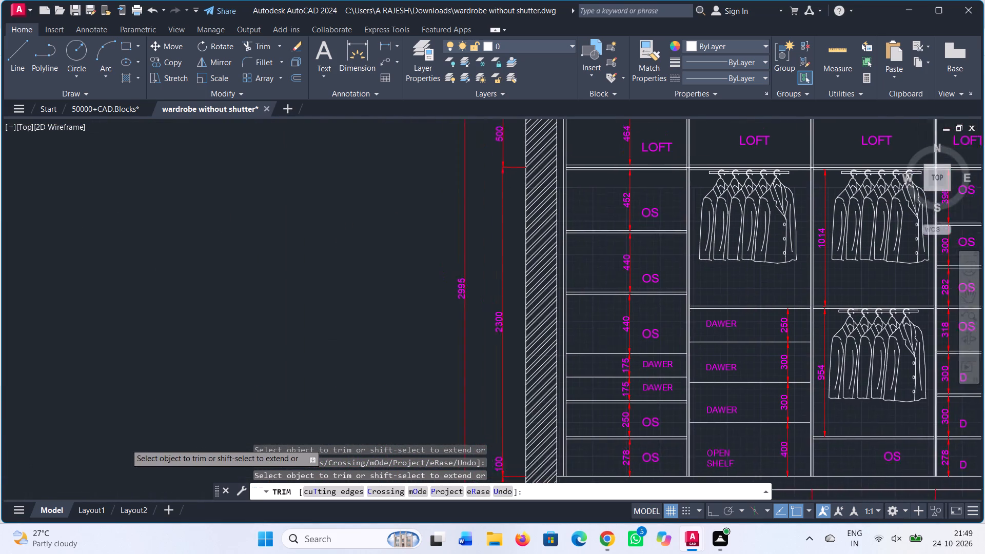
middle_click_drag(673, 523, 689, 539)
middle_click_drag(427, 246, 365, 409)
scroll(533, 260, "up", 2)
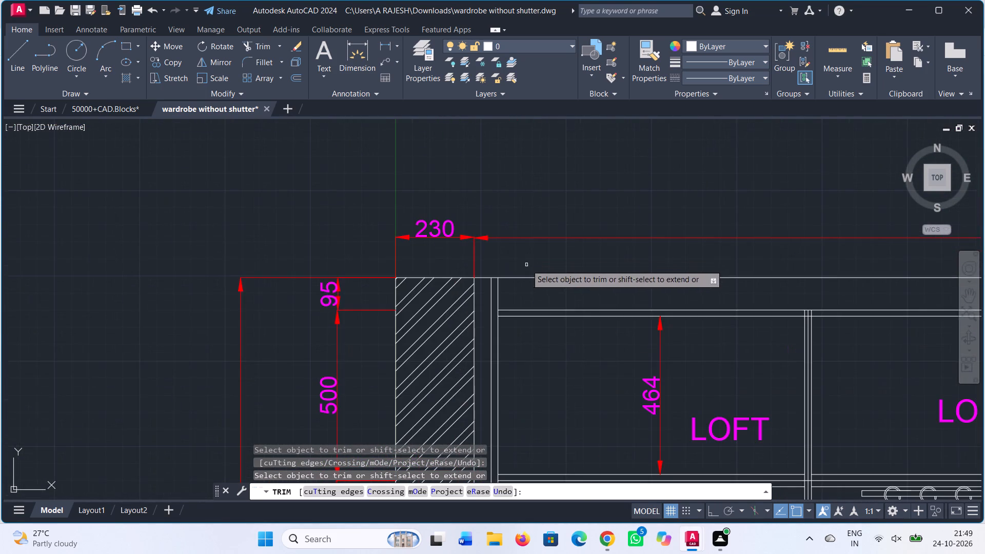
scroll(513, 261, "down", 2)
scroll(613, 238, "down", 1)
middle_click_drag(660, 215, 407, 109)
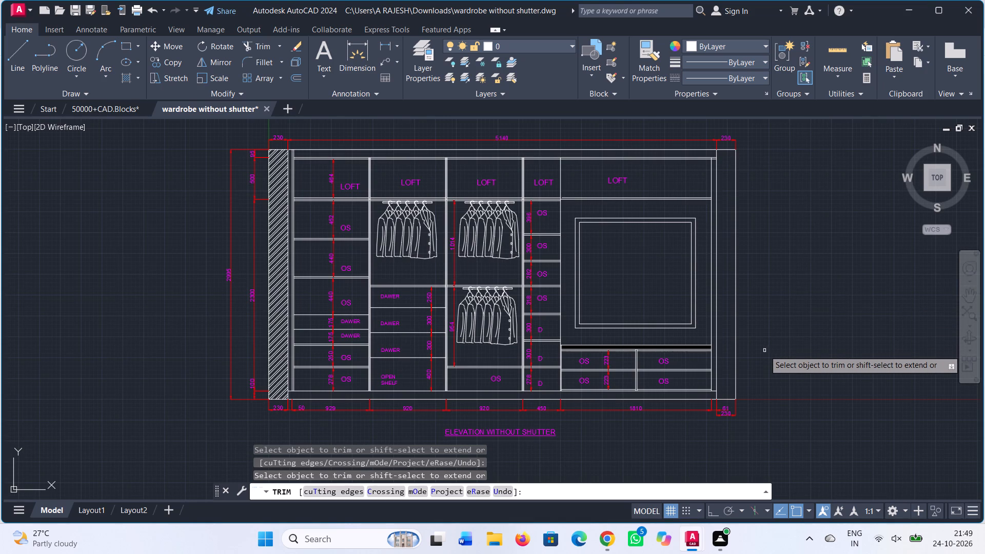
scroll(728, 400, "up", 2)
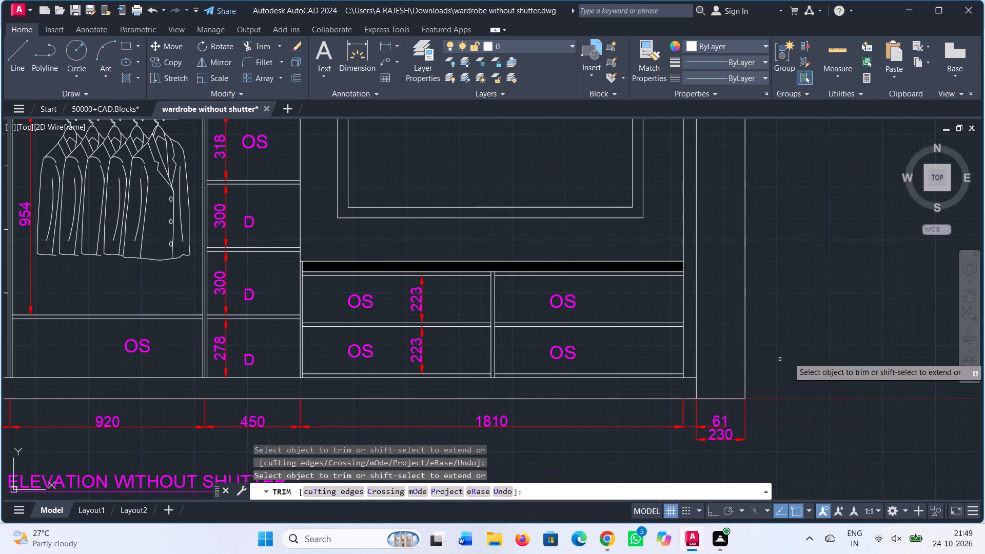
scroll(801, 355, "down", 2)
key("Escape")
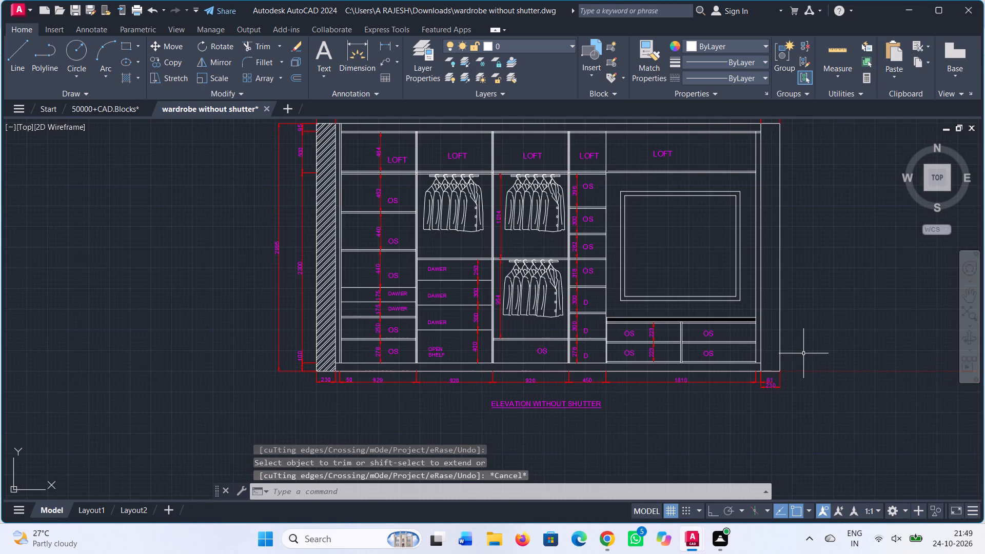
Hatch the full height of the right end wall with the ANSI32 pattern.
type("hat")
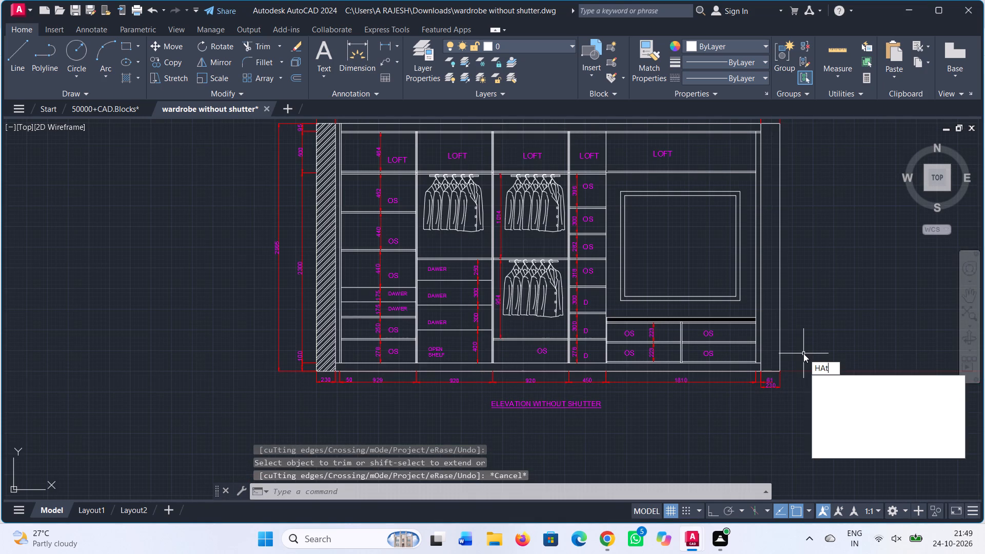
type("ch")
key("Return")
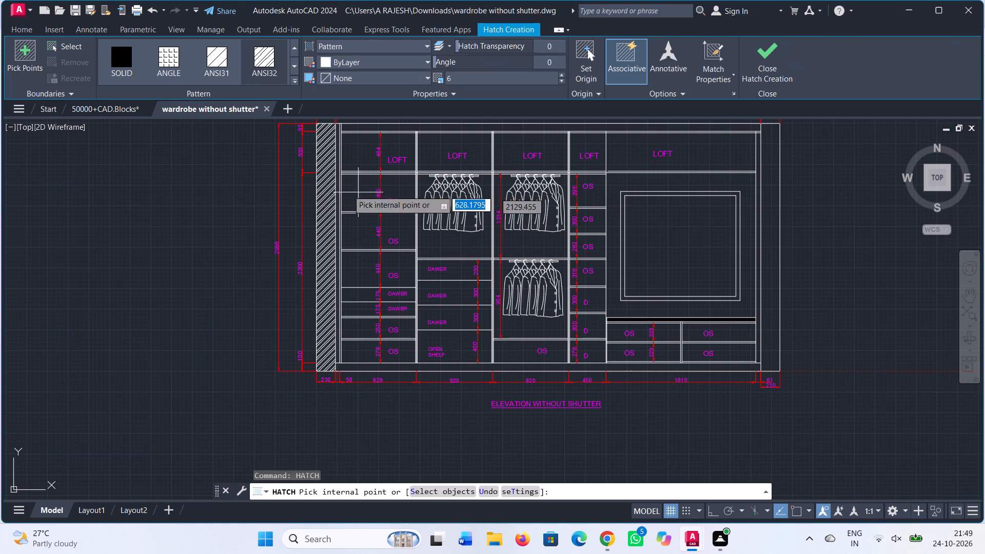
left_click(261, 58)
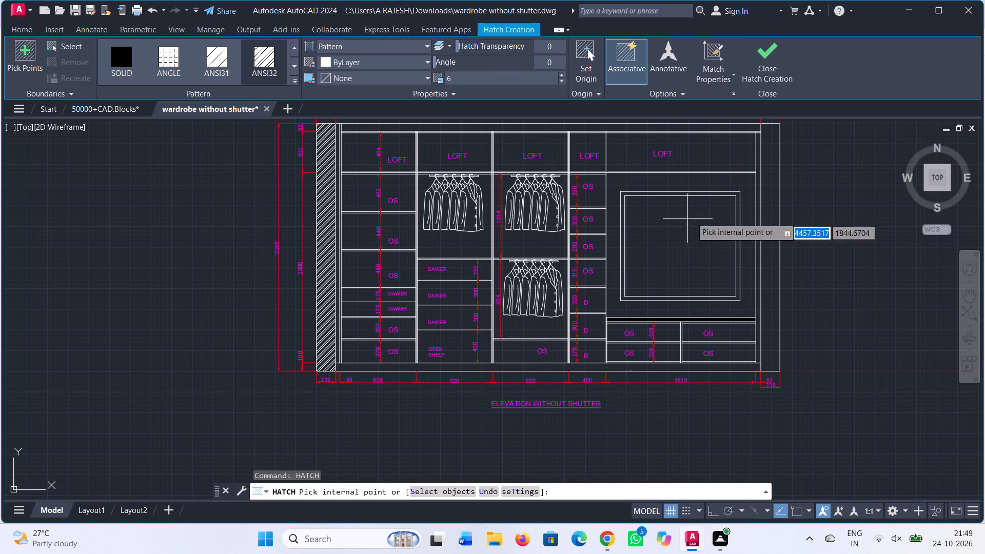
left_click(766, 203)
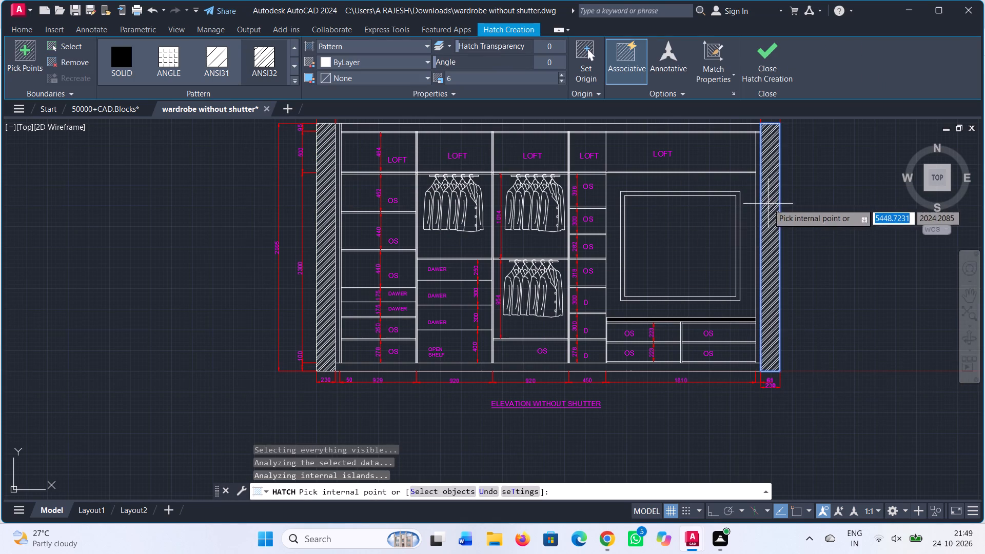
left_click(771, 55)
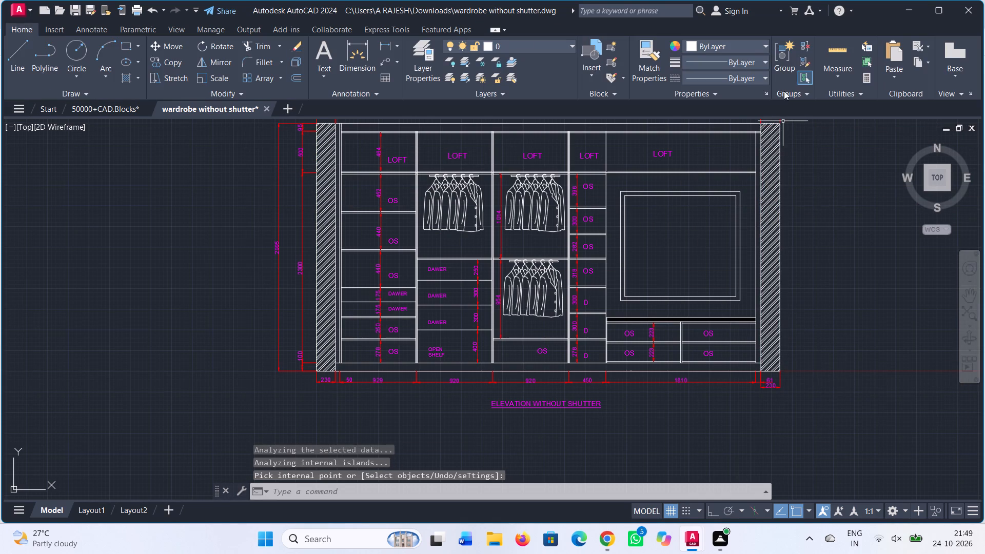
middle_click_drag(815, 220, 733, 256)
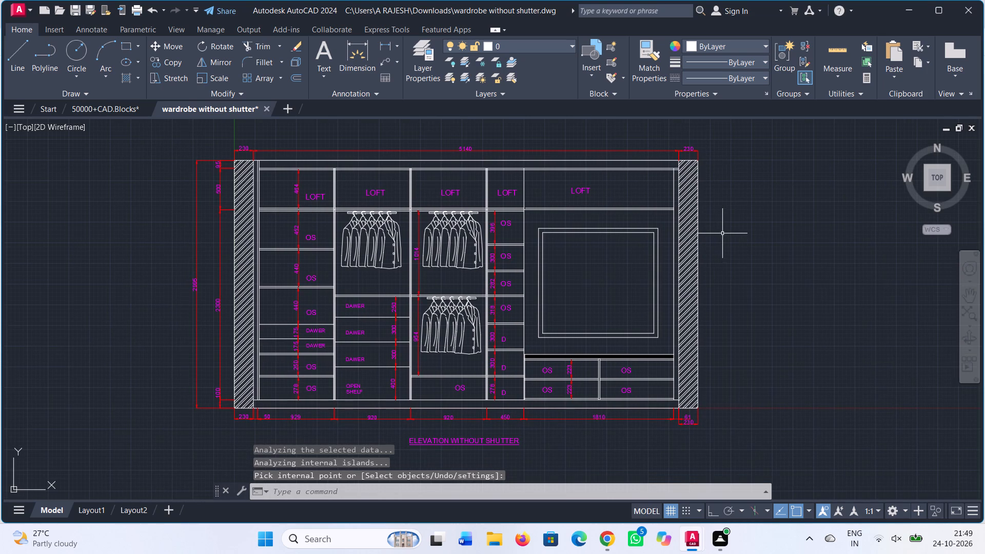
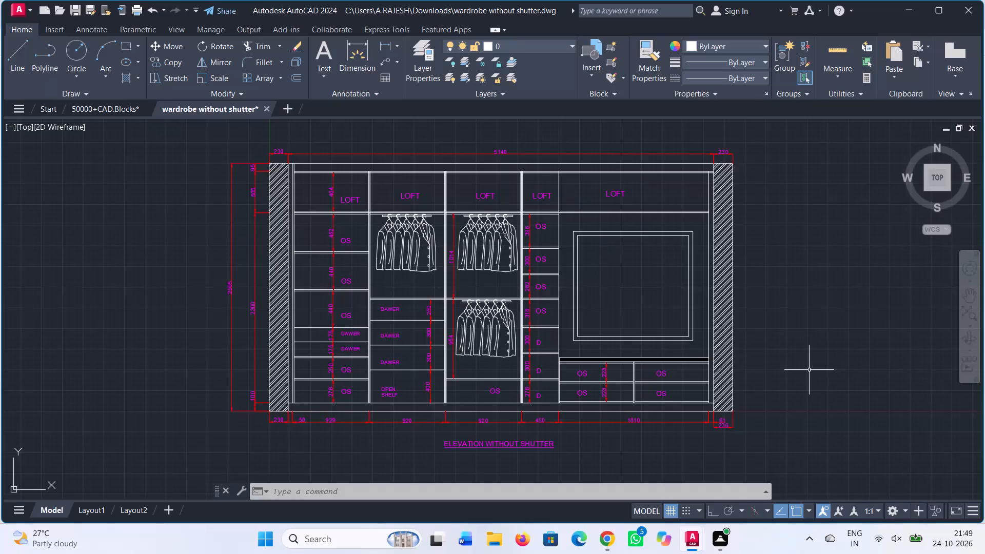
Set up a centred plot with DWG To PDF.pc3, using a window around the whole wardrobe elevation with its dimensions and title.
middle_click_drag(801, 369, 777, 375)
middle_click_drag(777, 375, 794, 375)
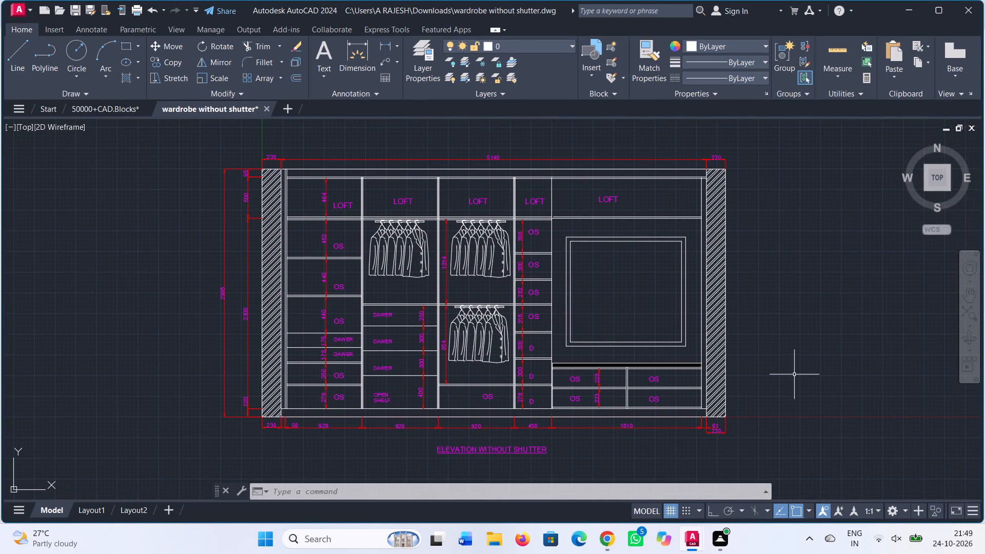
key("ctrl+p")
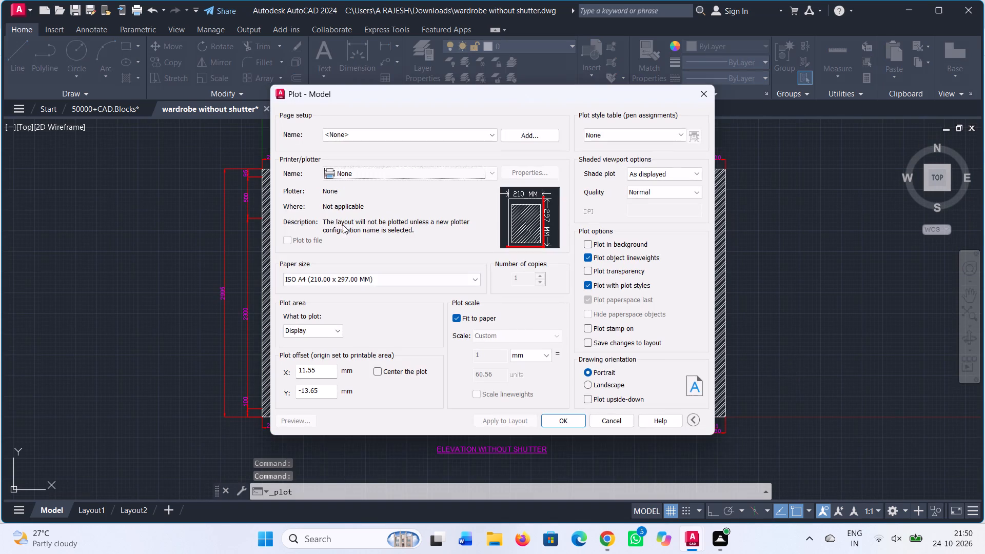
left_click(399, 175)
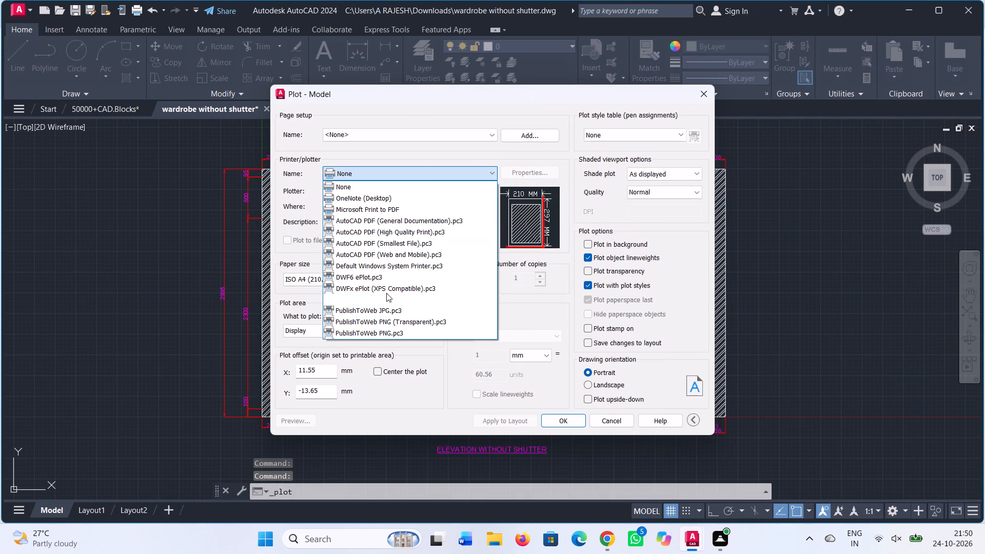
left_click(386, 301)
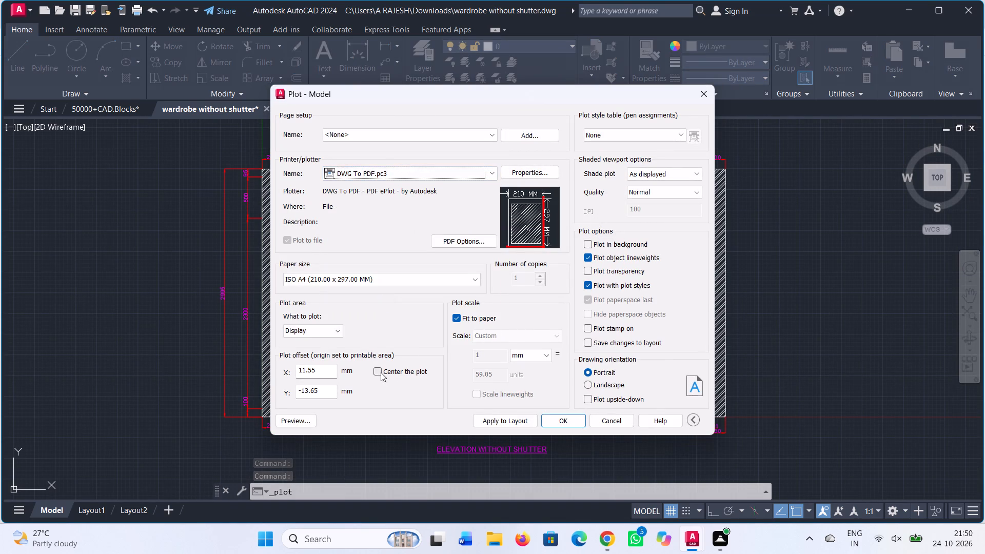
left_click(380, 372)
left_click(327, 329)
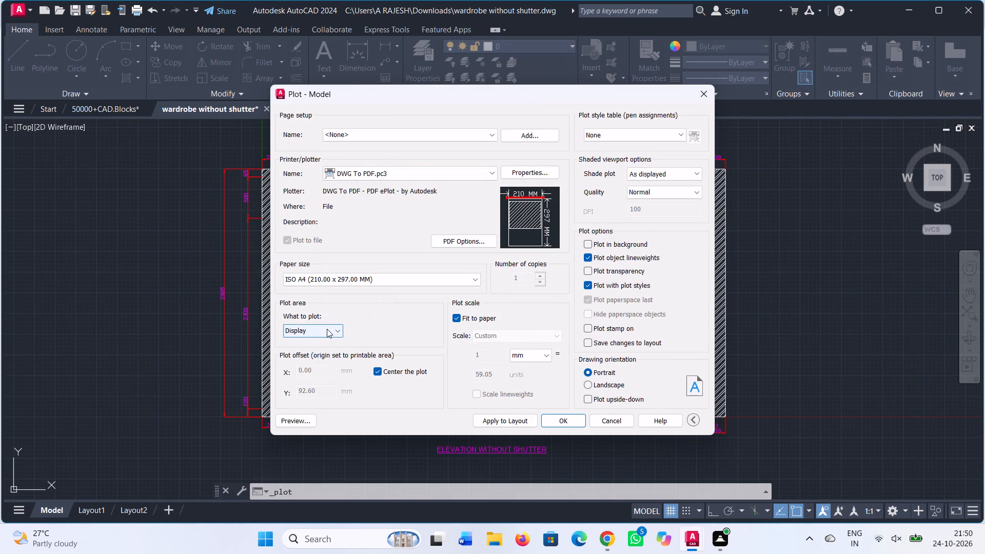
left_click(321, 371)
left_click(320, 366)
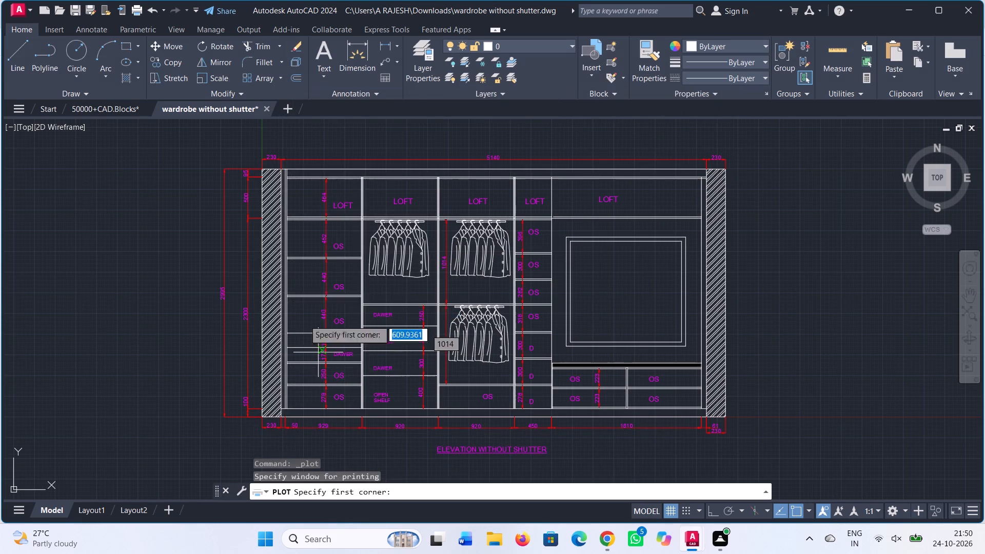
left_click(168, 134)
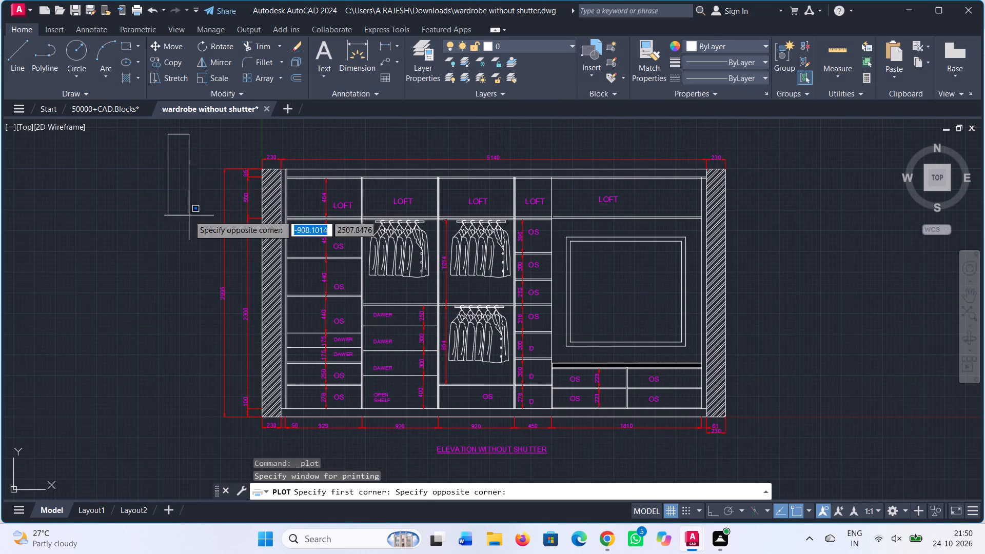
left_click(791, 471)
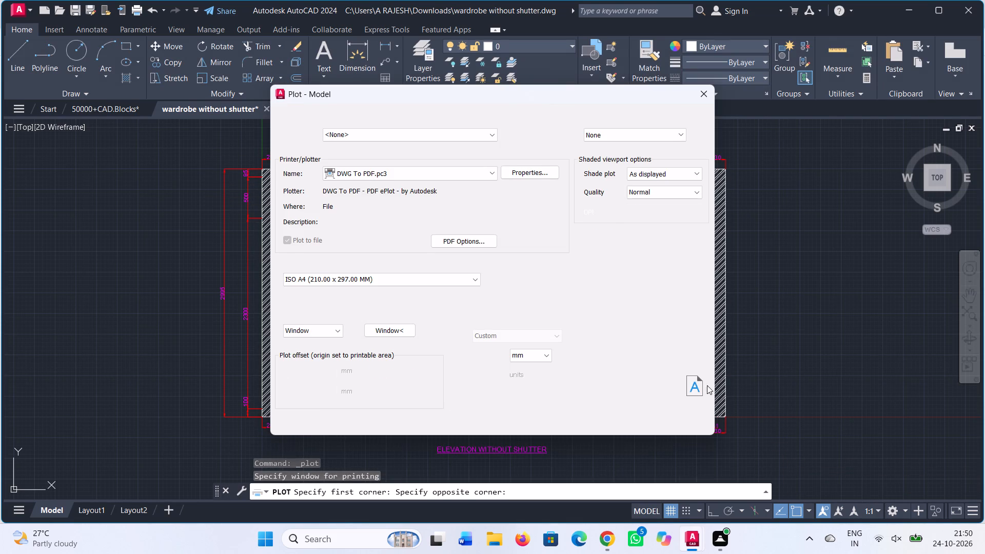
Preview the plotted sheet, zoom in to check it, and save the plot as "wardrobe without shutter-Model.pdf" in Documents.
left_click(299, 425)
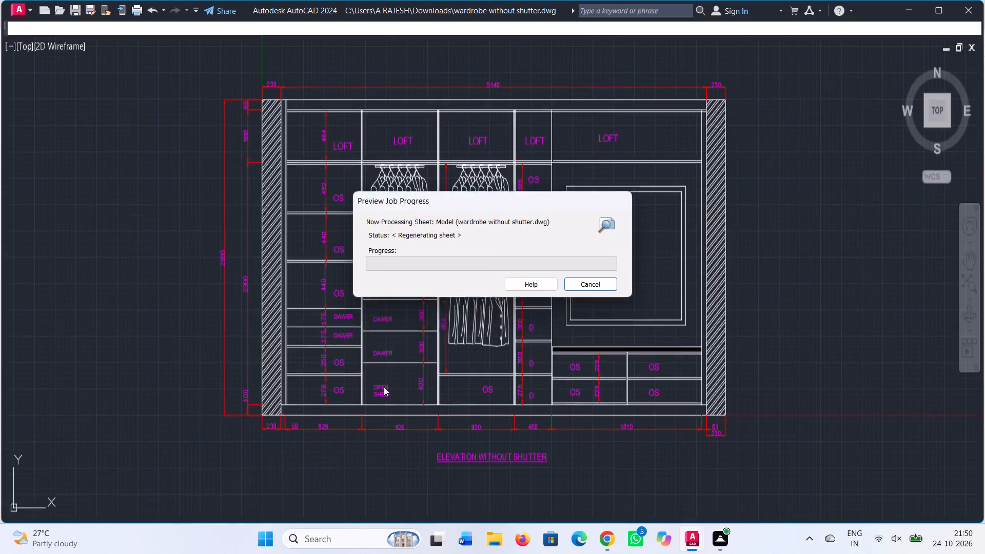
scroll(491, 290, "up", 5)
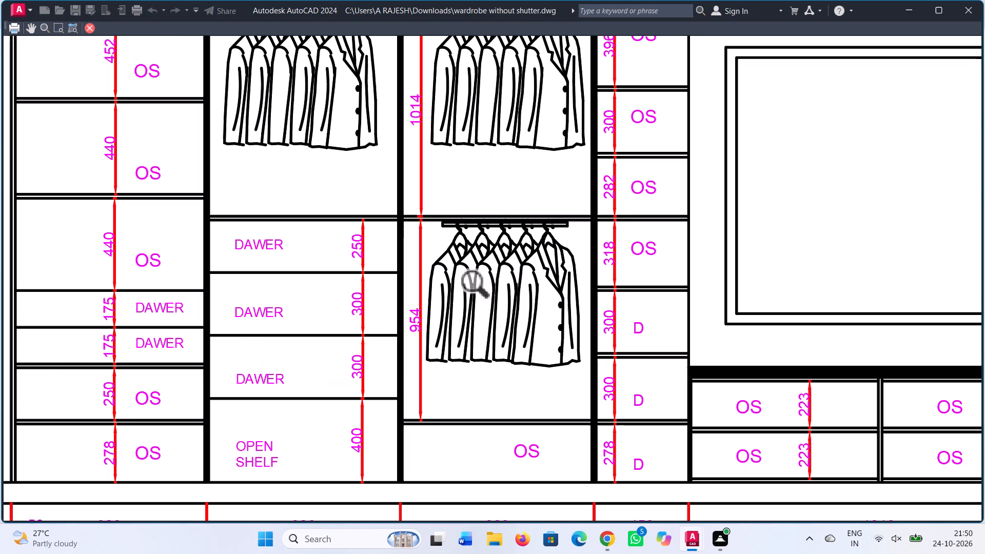
scroll(485, 290, "up", 1)
scroll(485, 290, "down", 4)
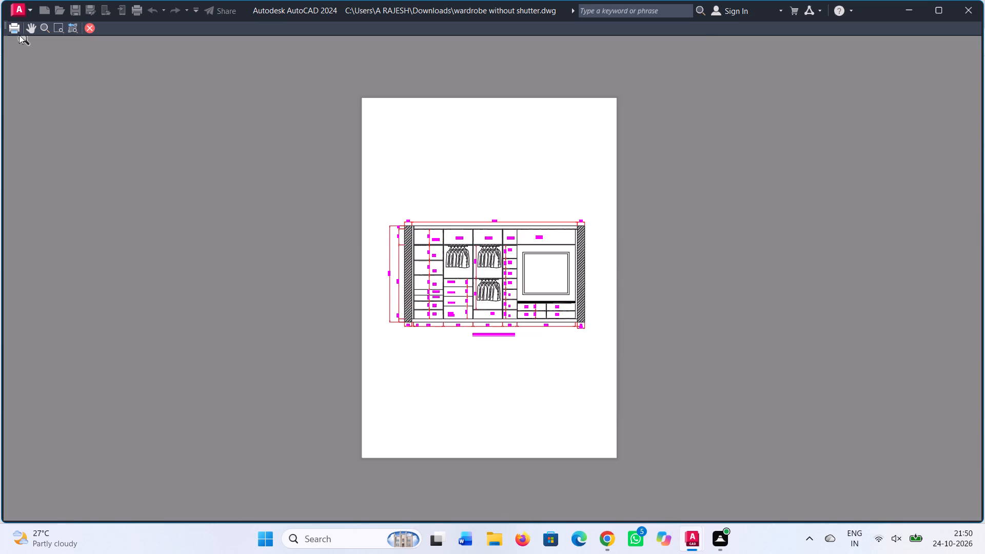
left_click(16, 27)
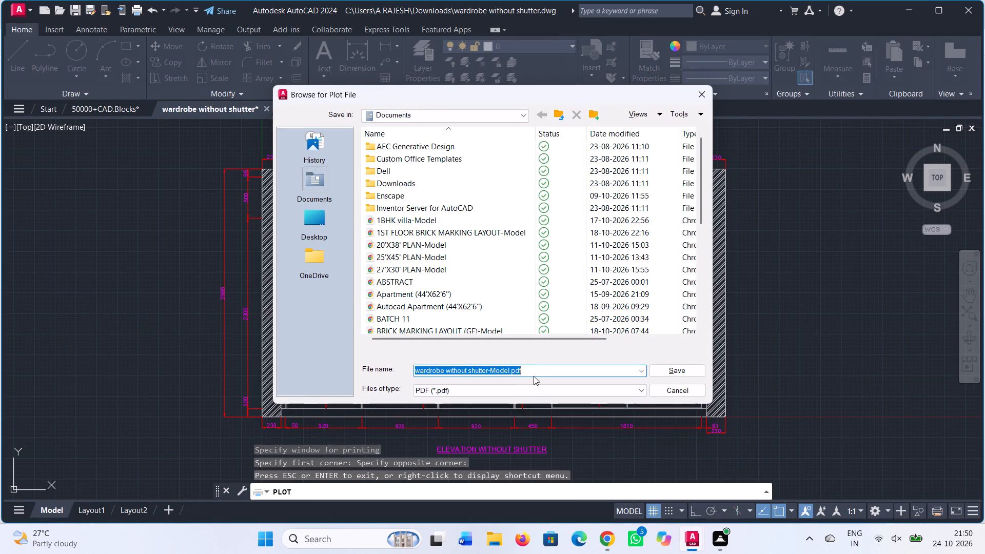
left_click(668, 372)
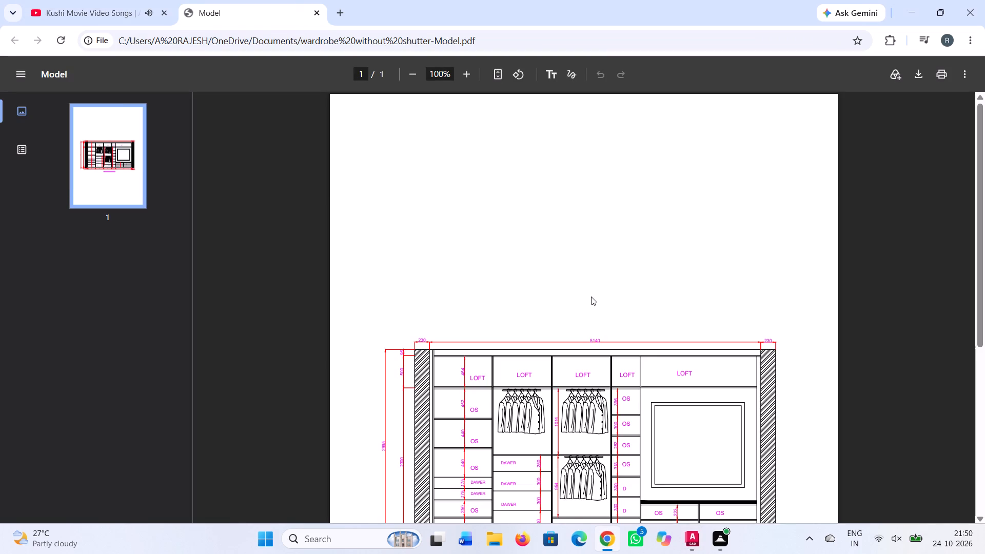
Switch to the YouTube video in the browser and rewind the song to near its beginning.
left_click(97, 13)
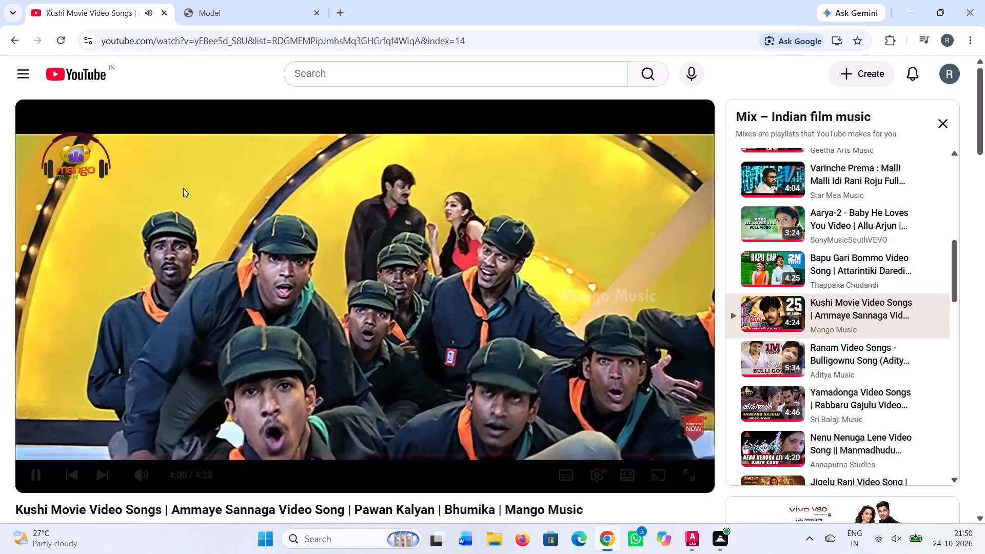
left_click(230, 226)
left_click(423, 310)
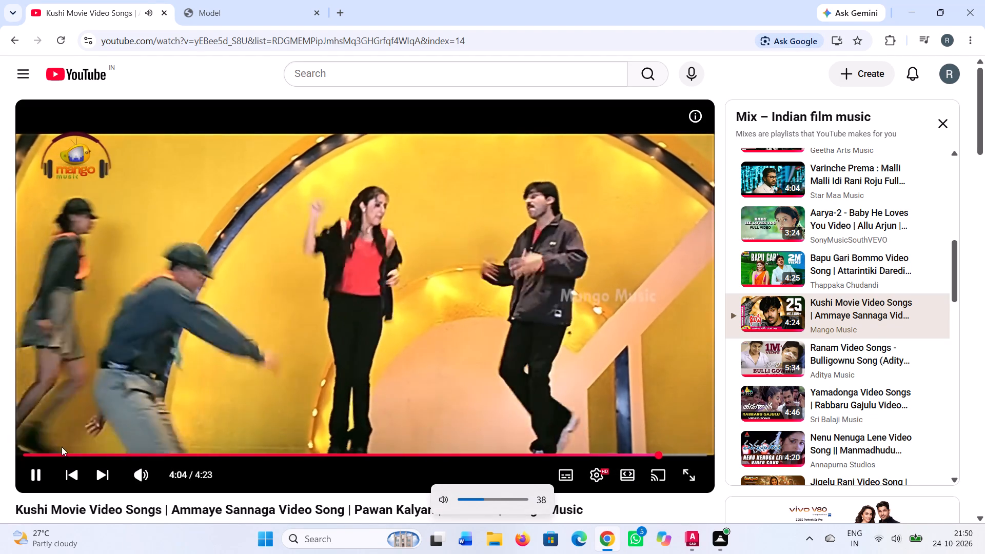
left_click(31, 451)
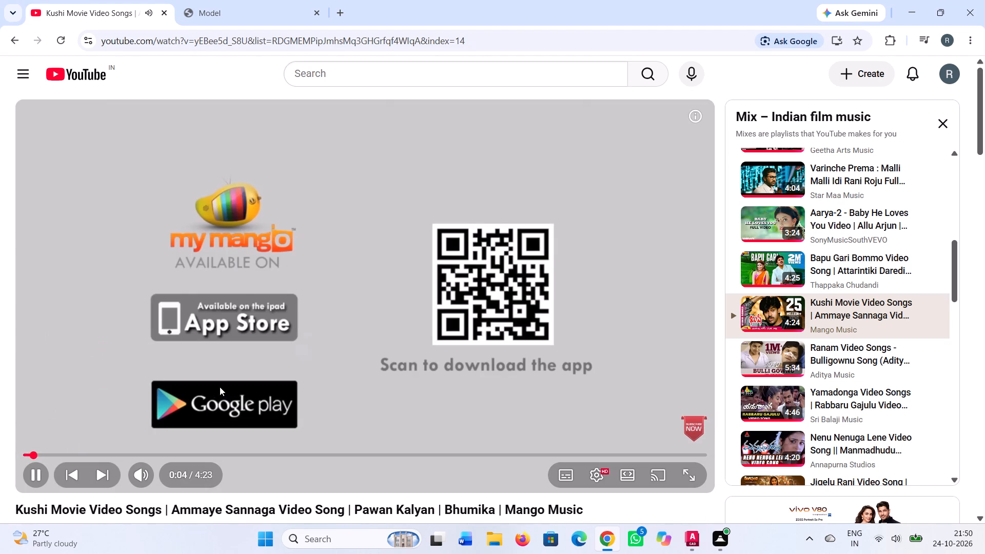